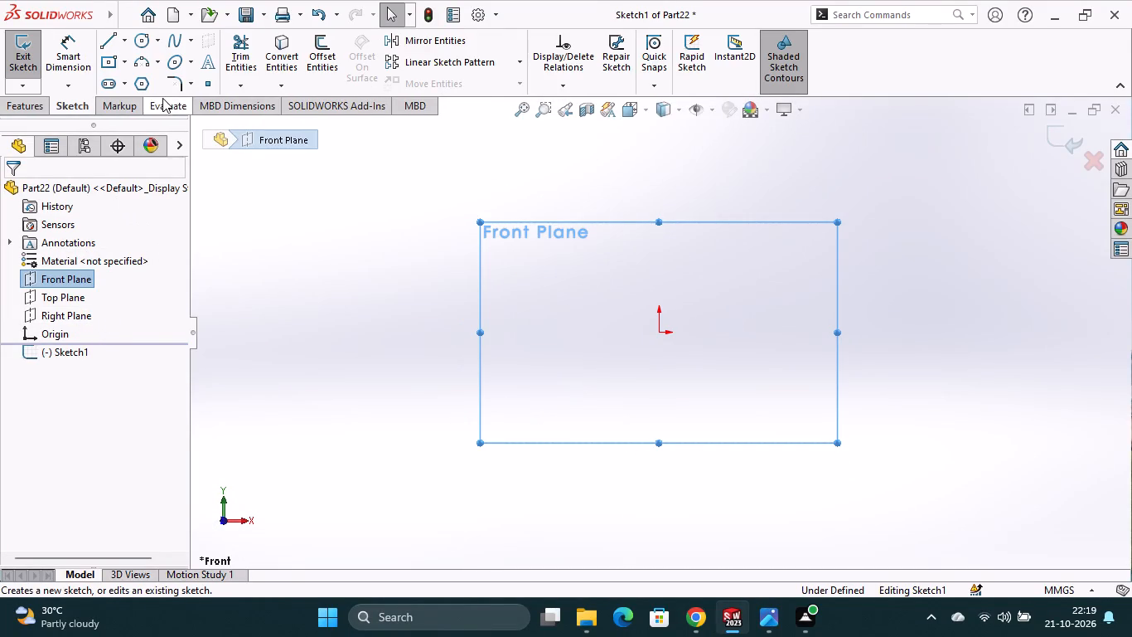
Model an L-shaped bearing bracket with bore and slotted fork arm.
Draw connected lines from the origin: a horizontal top edge about 47 mm, a vertical edge about 79 mm down, a long horizontal arm and its short end.
left_click(115, 41)
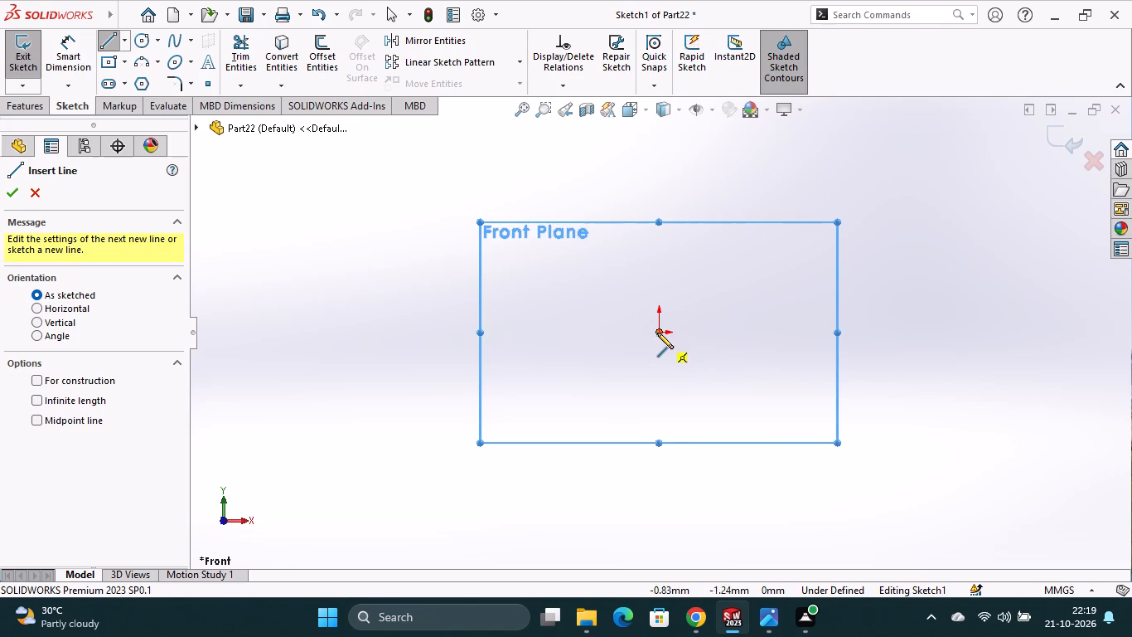
left_click(657, 332)
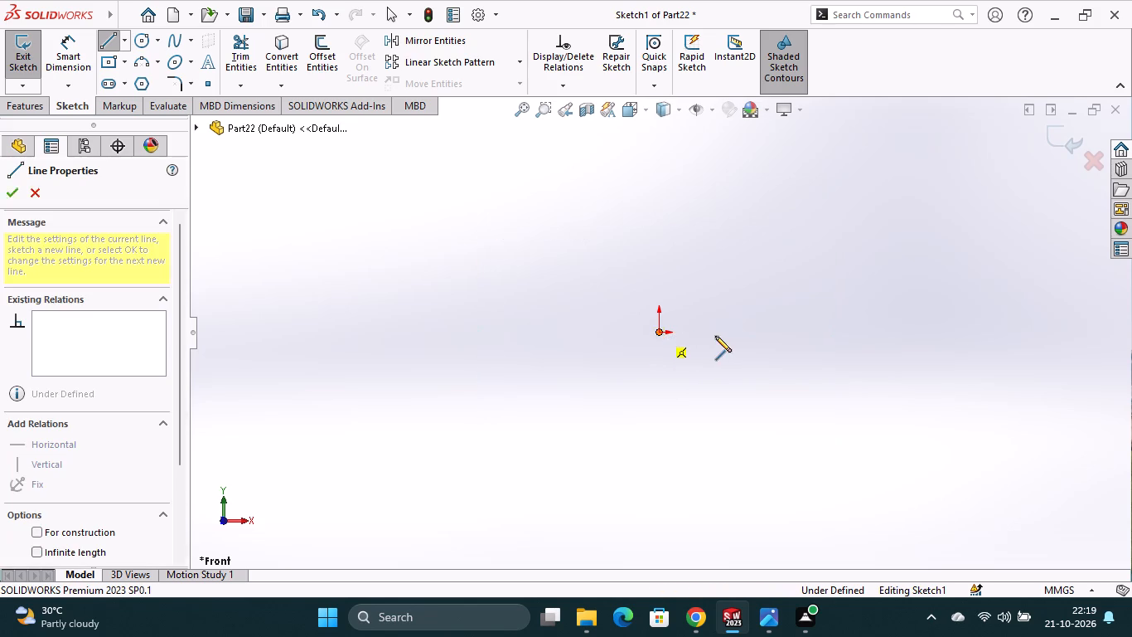
left_click(753, 337)
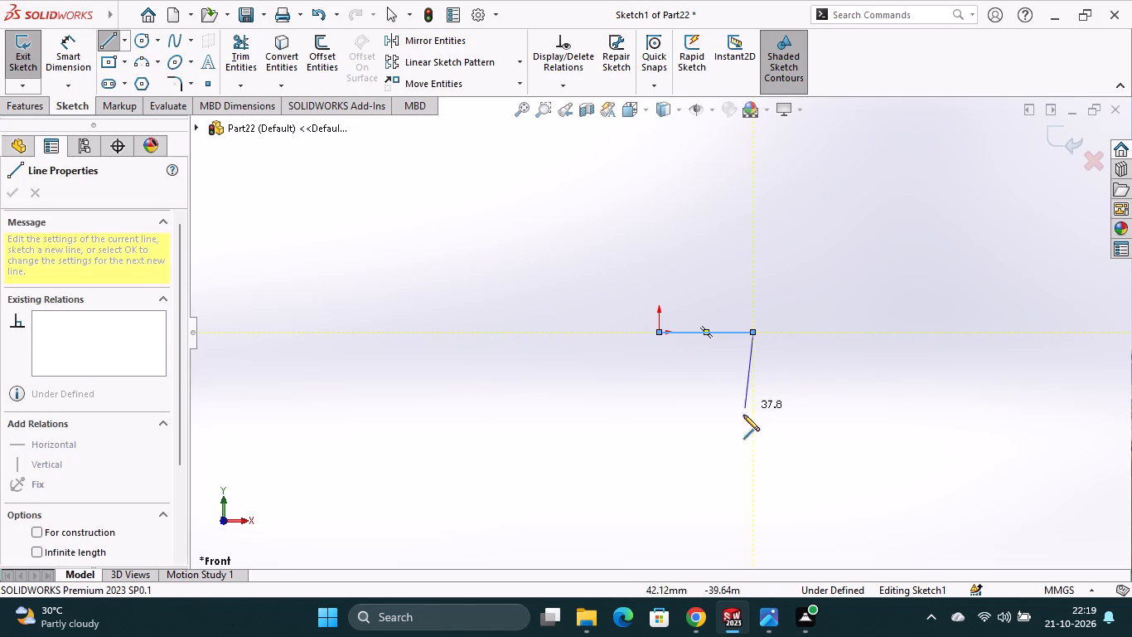
left_click(758, 492)
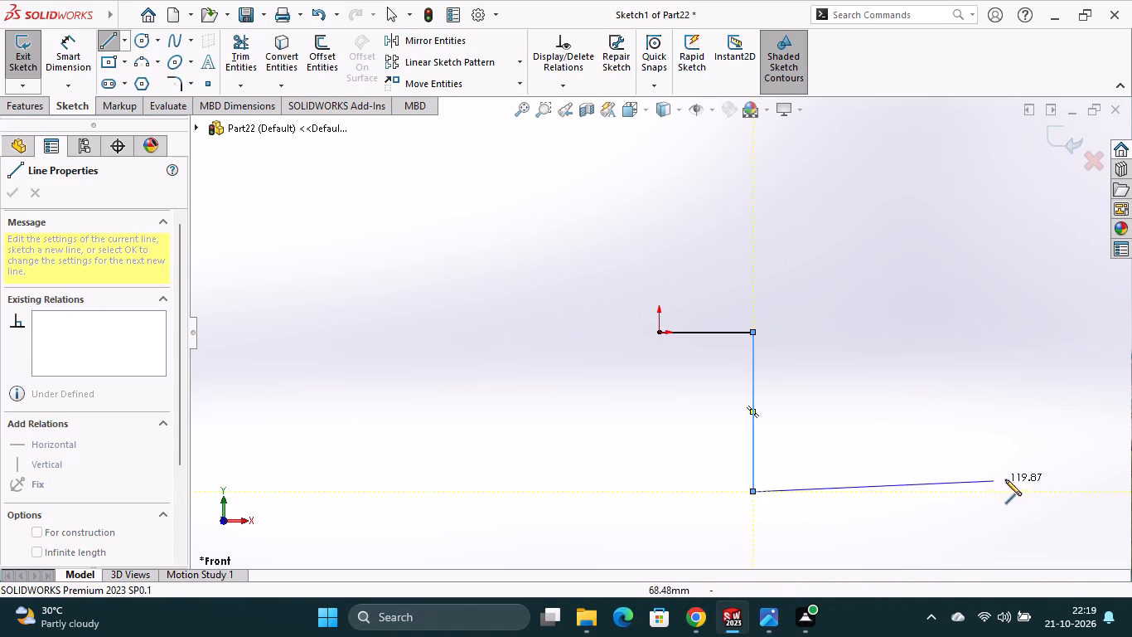
left_click(1086, 491)
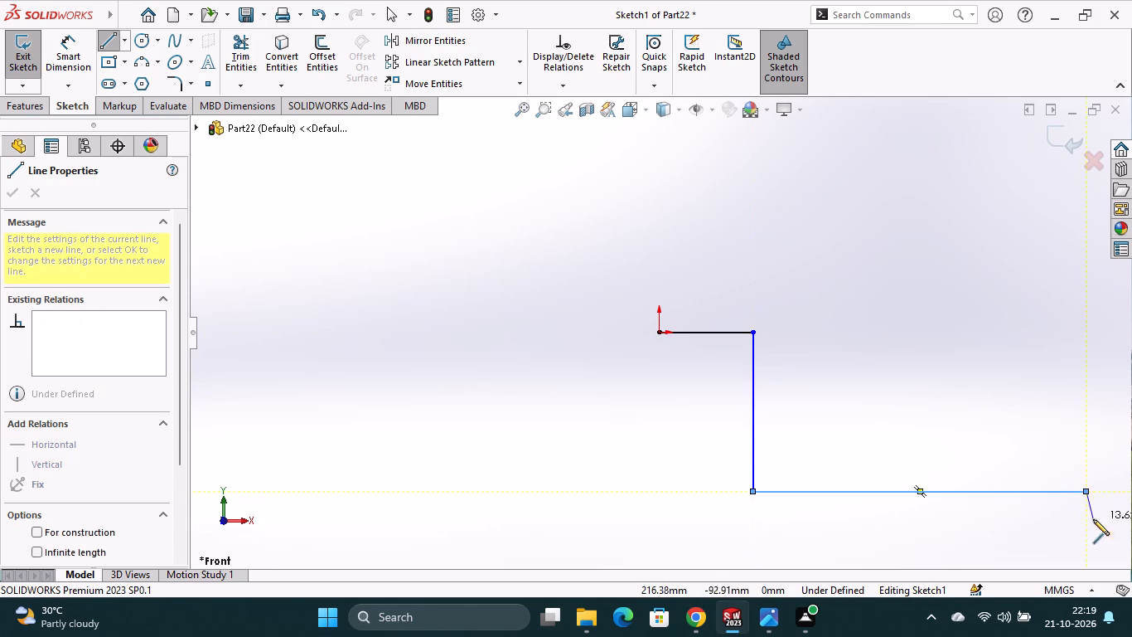
left_click(1086, 542)
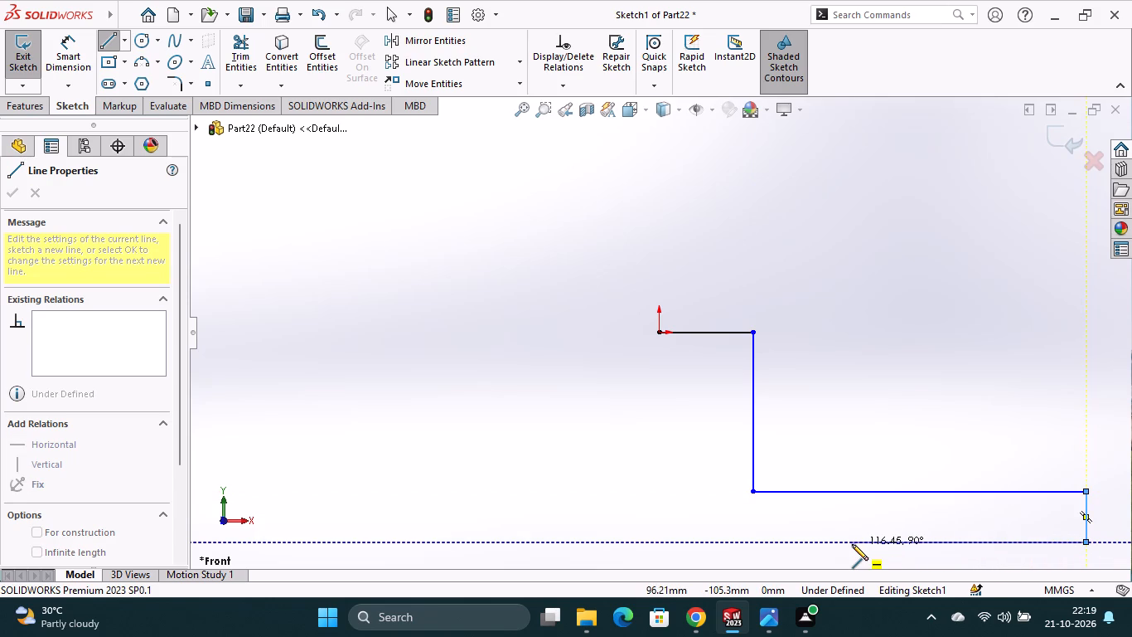
Close the profile at the origin with a bottom edge stepped up once and a rectangular notch in the left side below the origin.
left_click(893, 543)
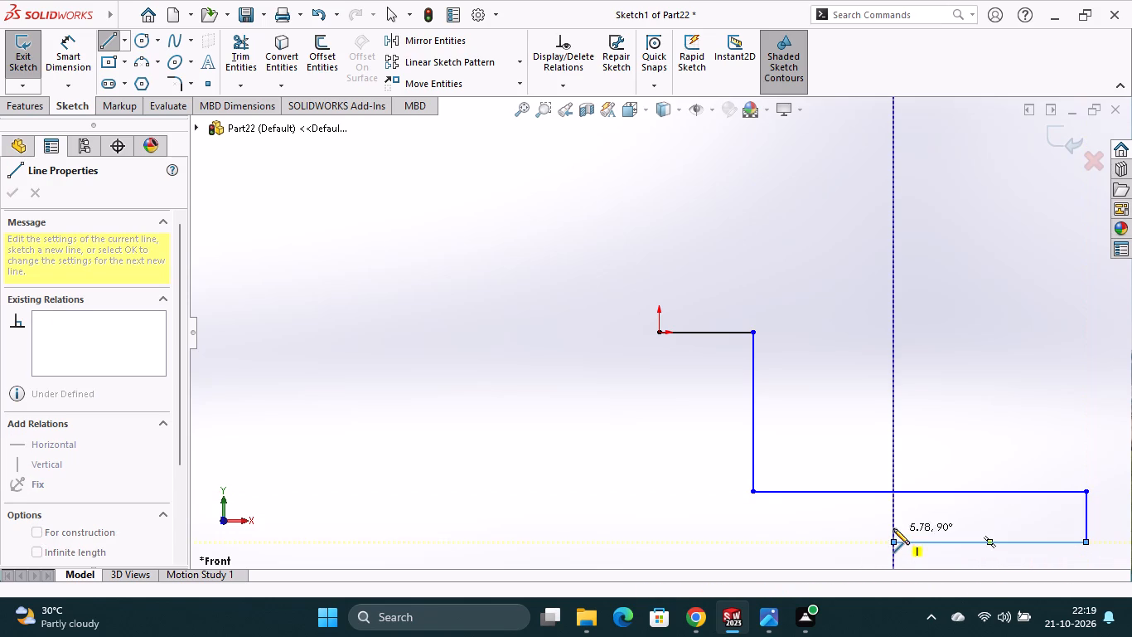
left_click(893, 528)
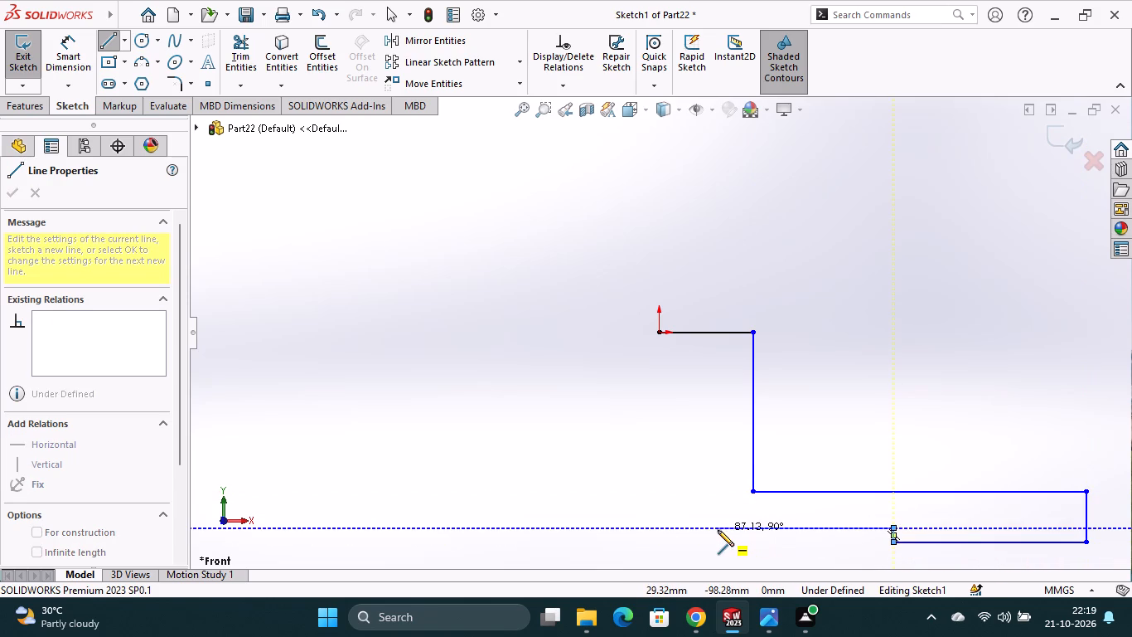
left_click(657, 526)
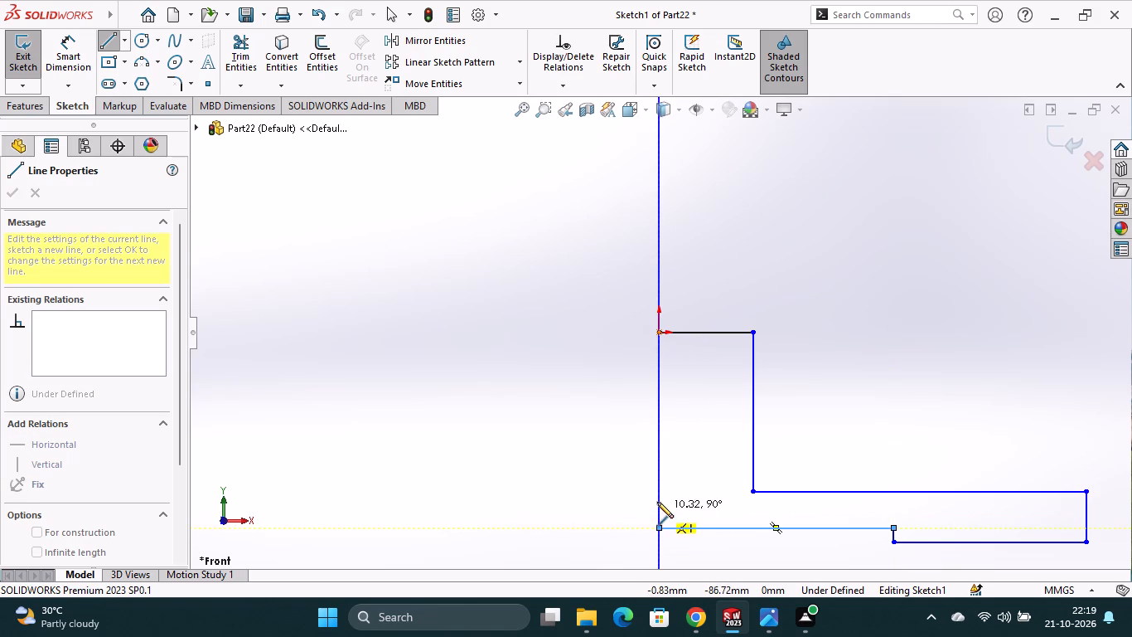
left_click(659, 491)
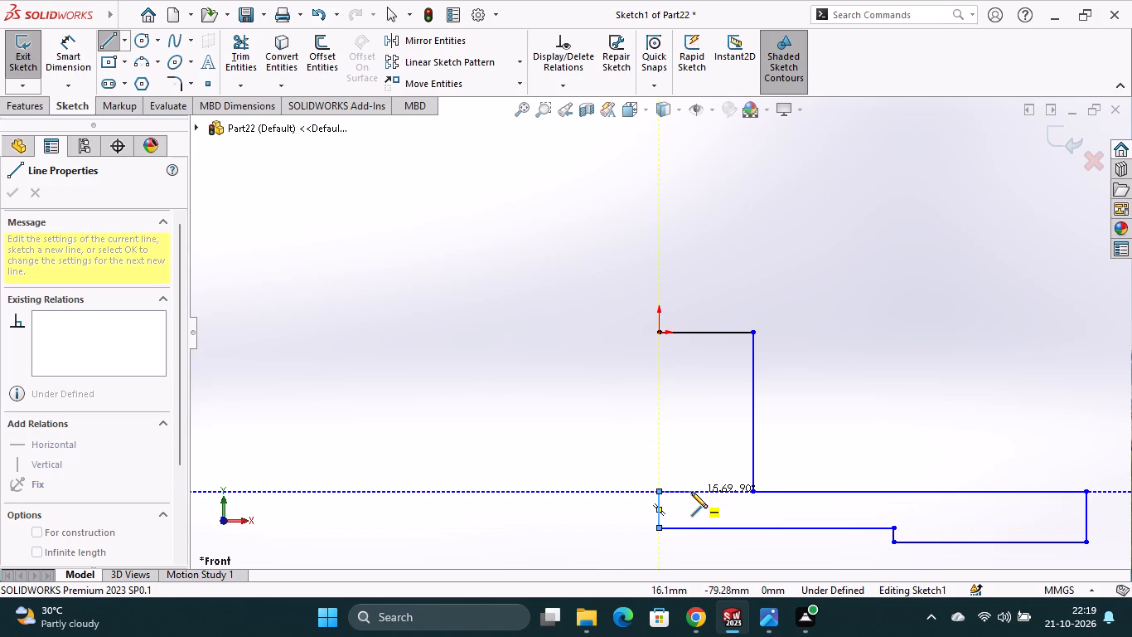
left_click(691, 492)
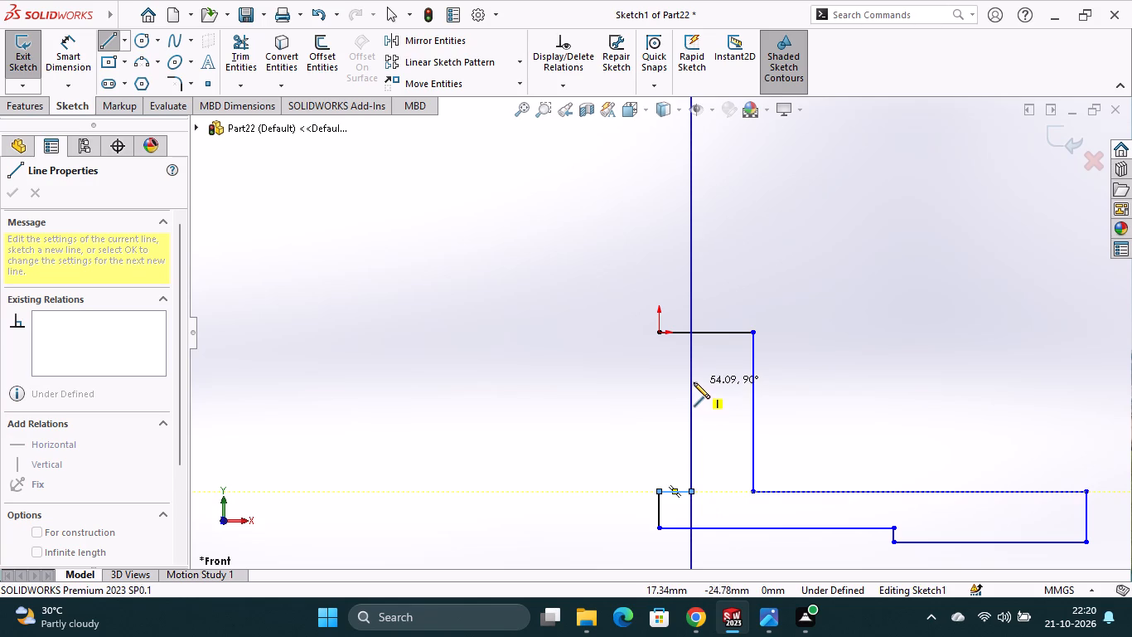
left_click(694, 382)
left_click(655, 382)
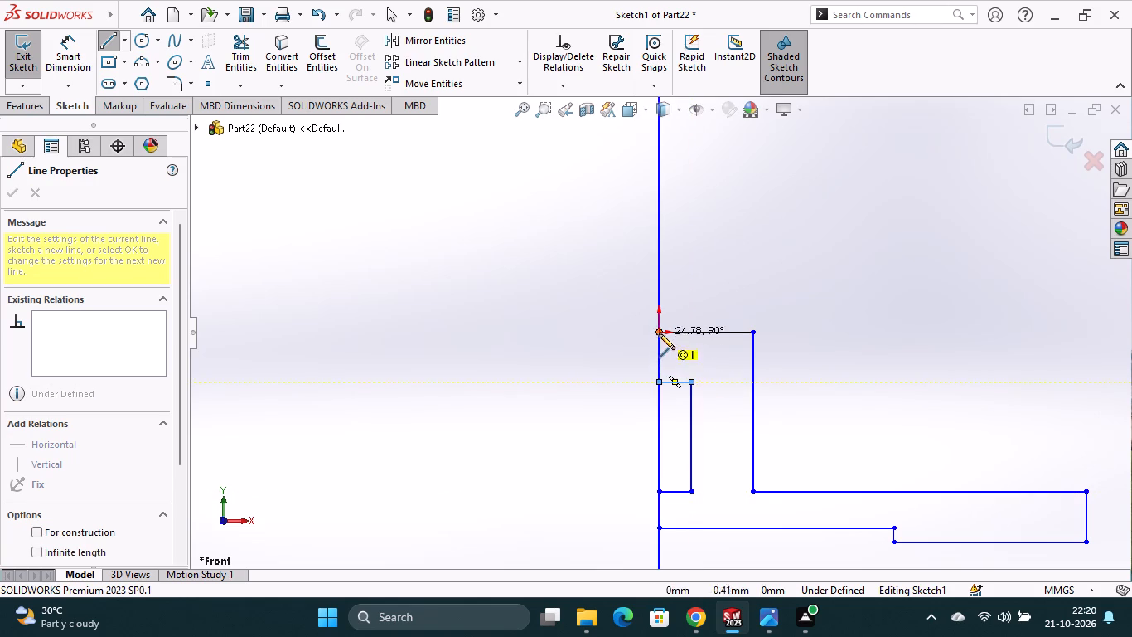
left_click(659, 333)
key("Escape")
scroll(823, 362, "up", 1)
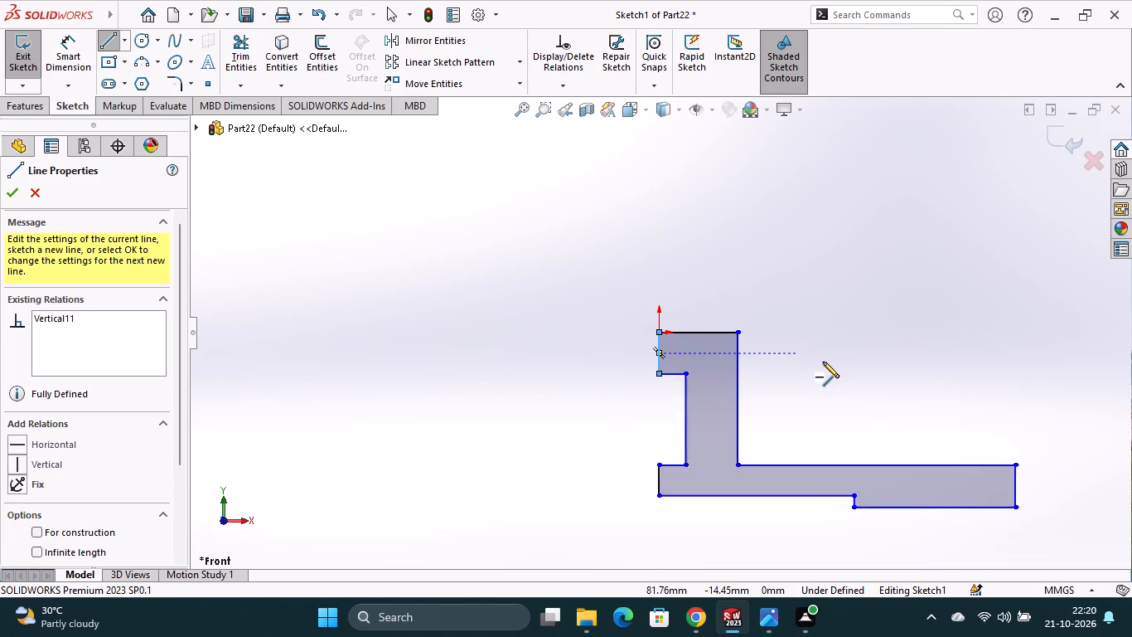
scroll(823, 362, "up", 2)
key("Escape")
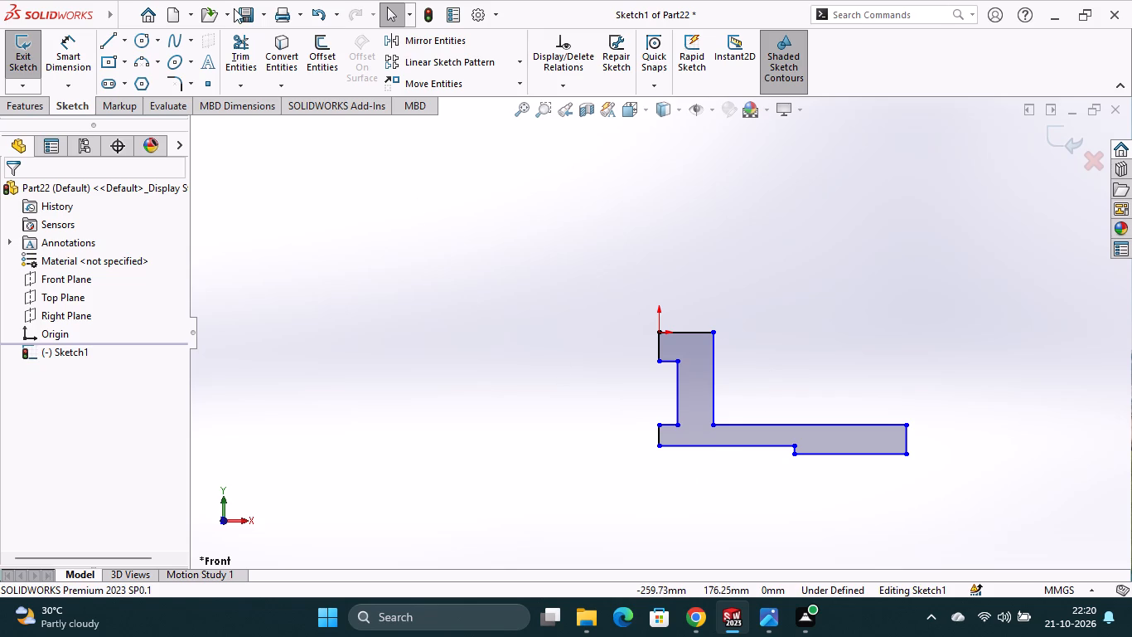
Dimension the profile's top horizontal edge with Smart Dimension and set it to 36 mm.
left_click(77, 46)
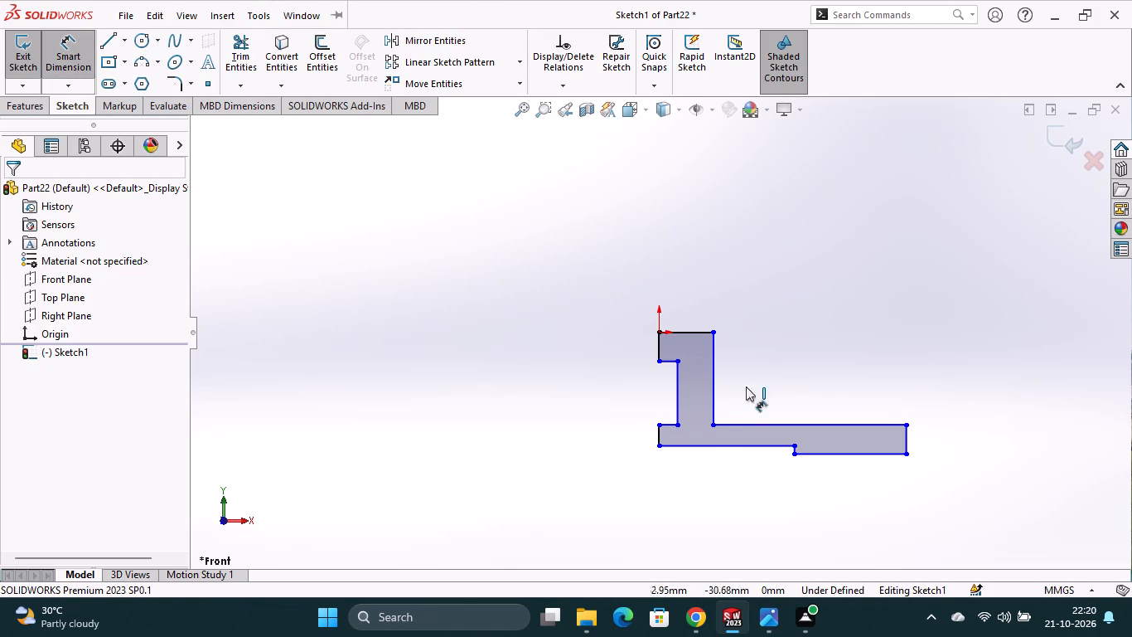
scroll(867, 382, "down", 3)
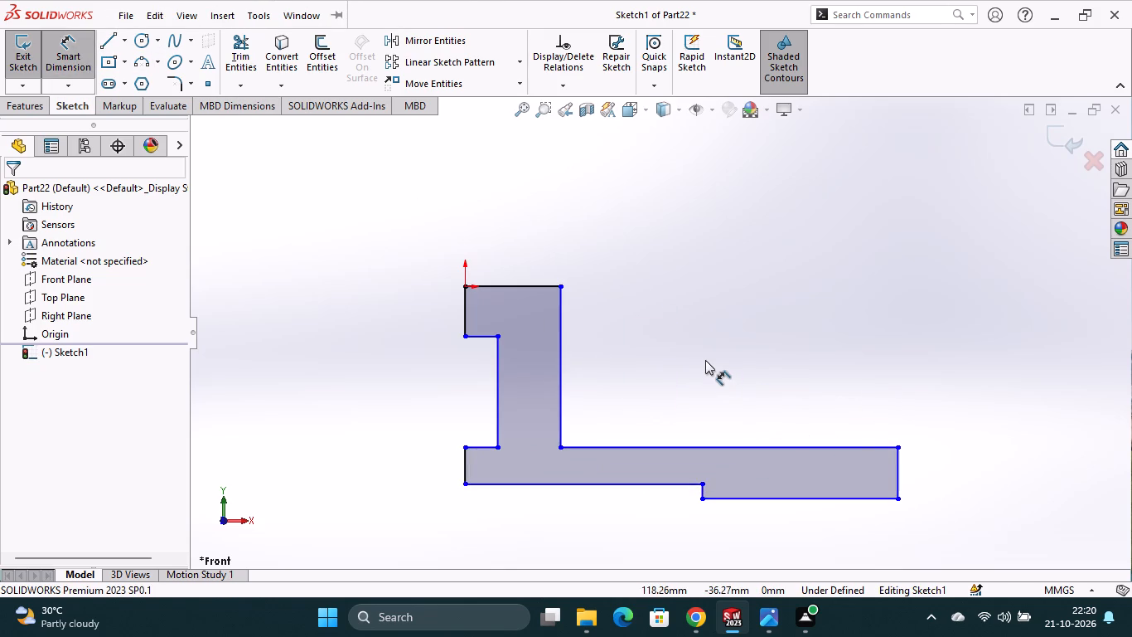
left_click(538, 287)
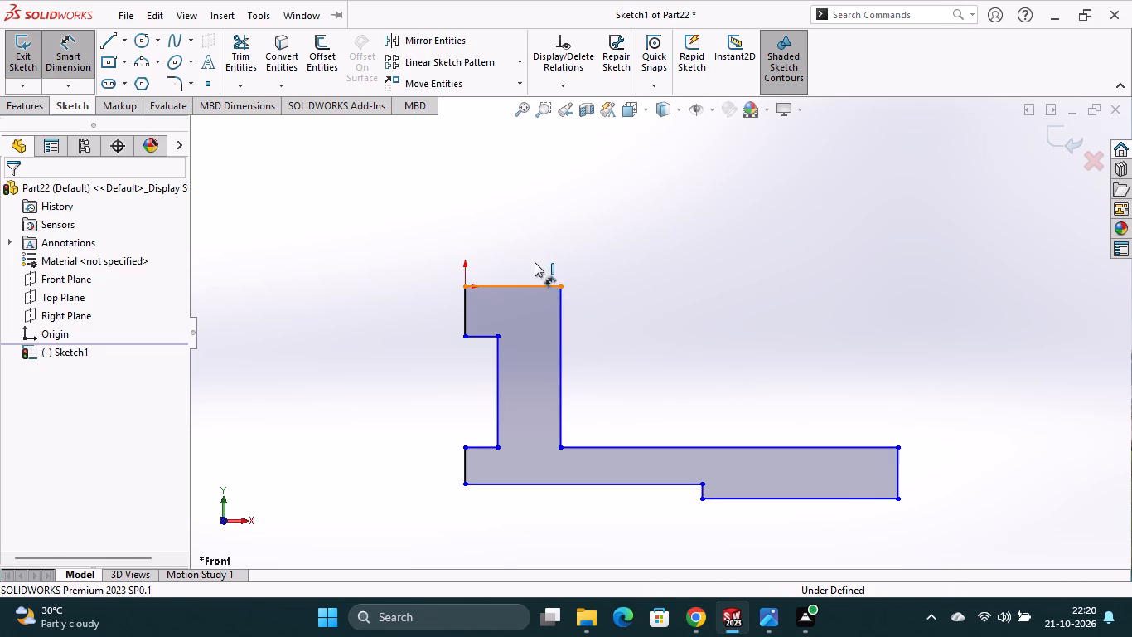
left_click(530, 248)
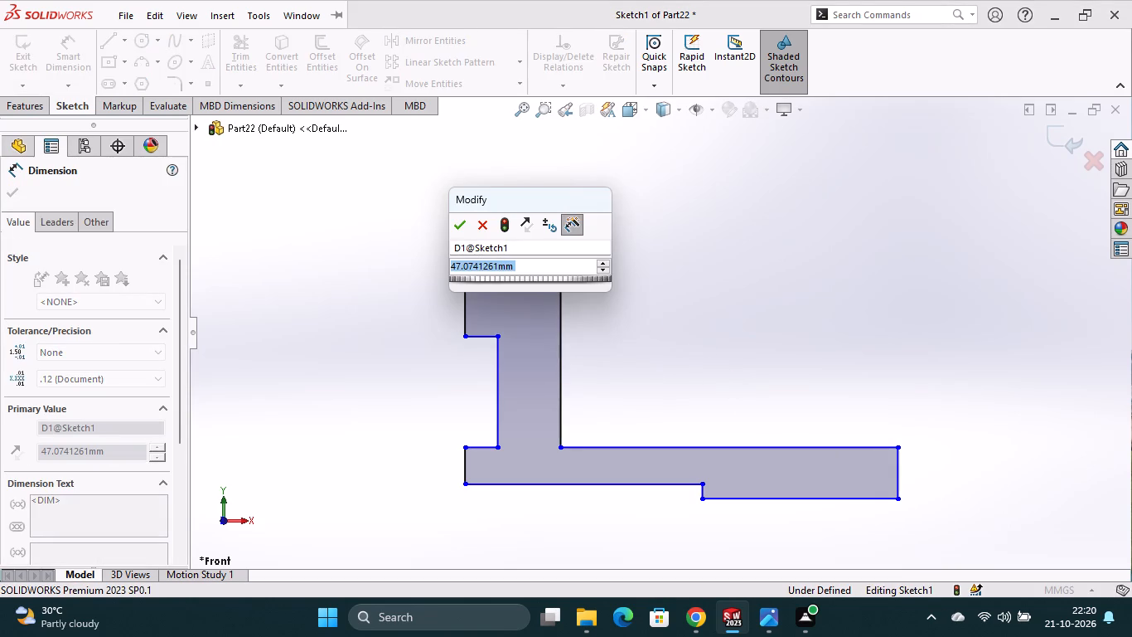
type("36")
key("Return")
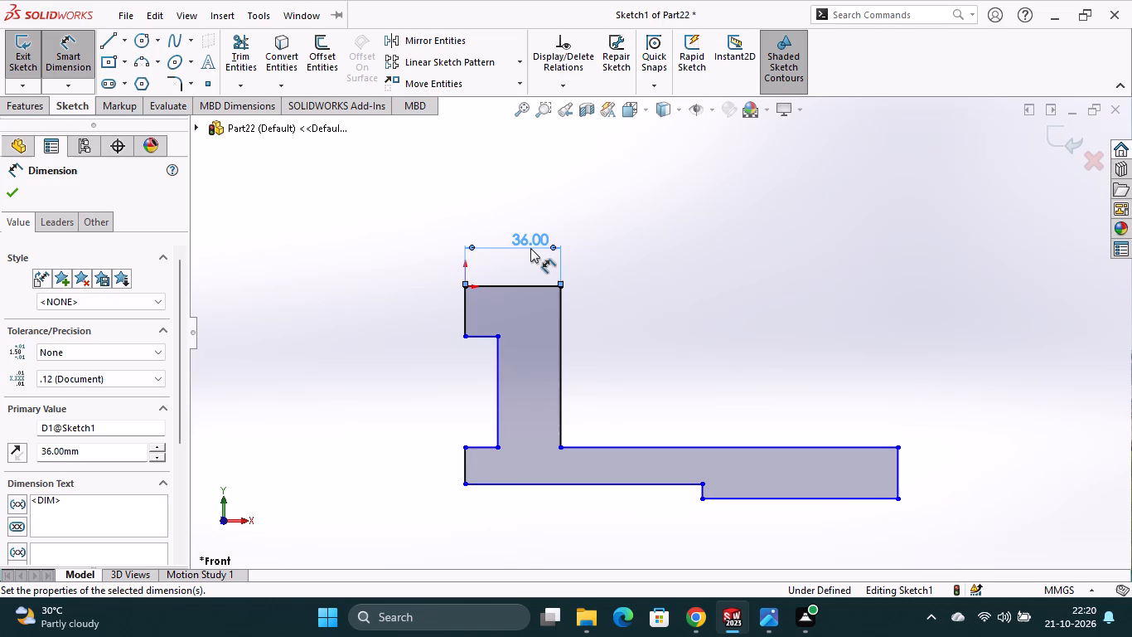
Dimension the upper left vertical edge, from the origin down to the notch, and set it to 24 mm.
left_click(464, 315)
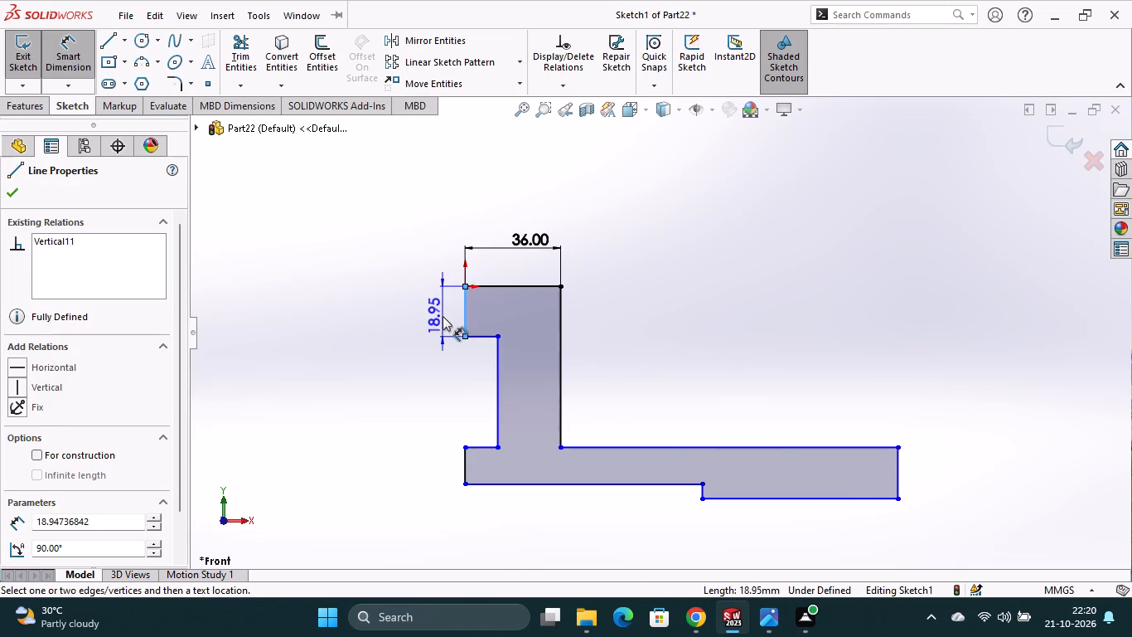
left_click(443, 316)
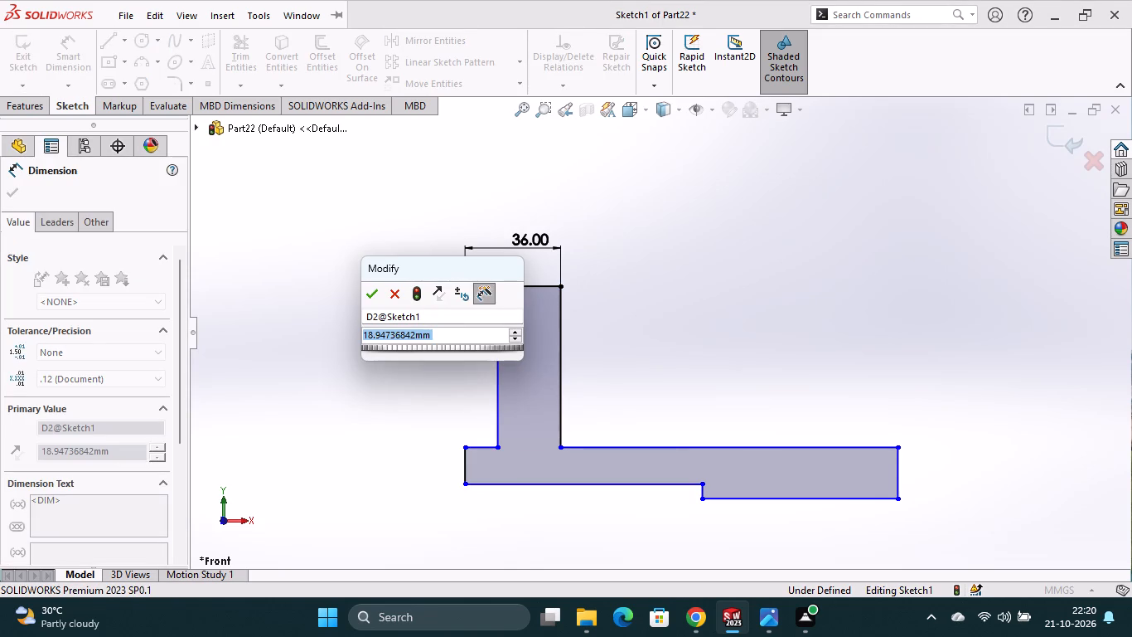
key("2")
key("4")
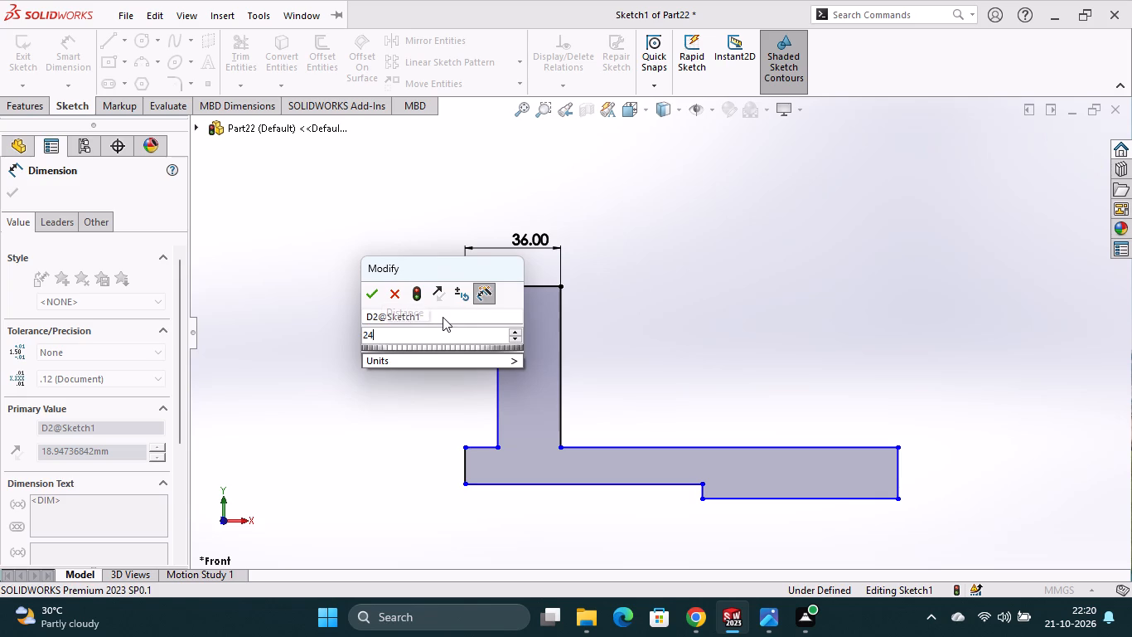
key("Return")
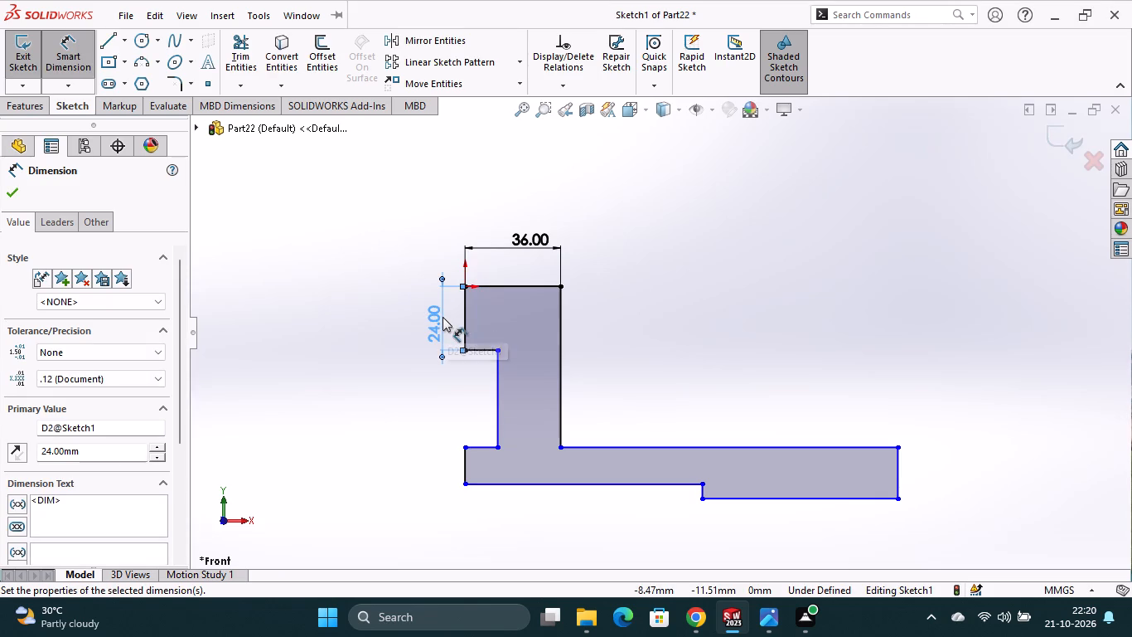
Dimension the lower left vertical edge beneath the notch and set it to 30 mm.
left_click(466, 467)
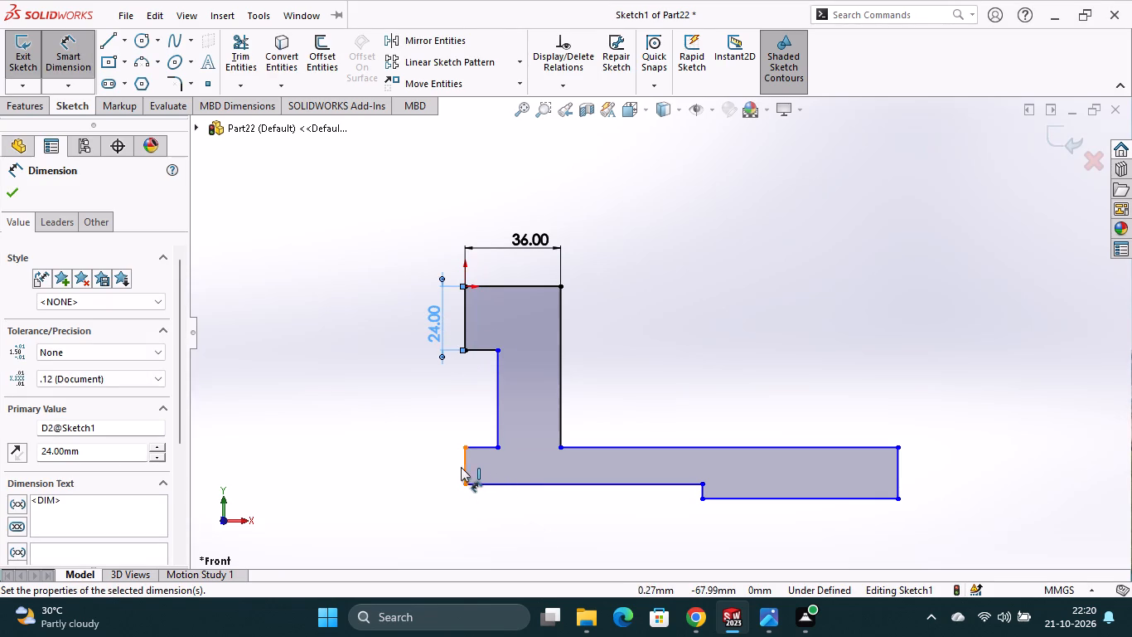
left_click(442, 467)
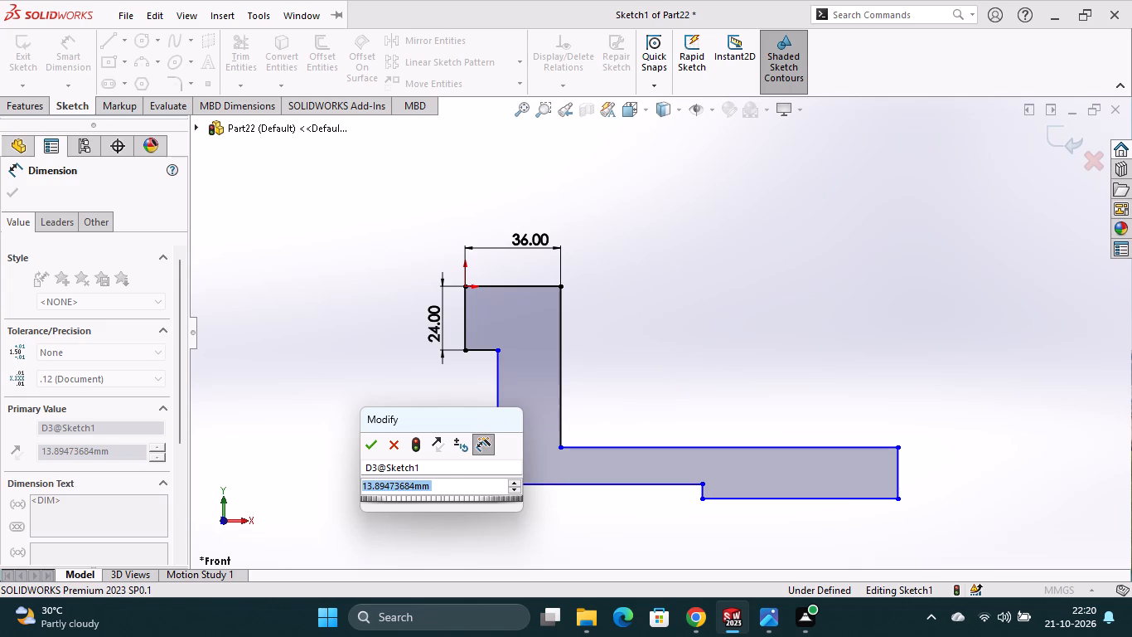
type("30")
key("Return")
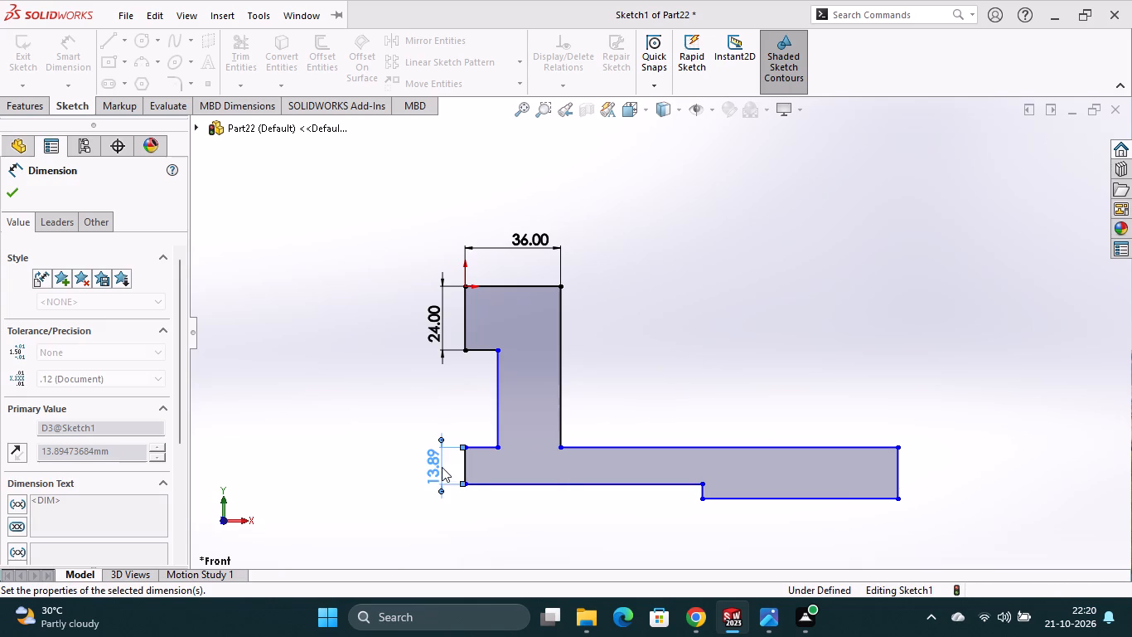
Dimension the vertical distance from the origin to the profile's lower left corner and set it to 90 mm.
left_click(464, 288)
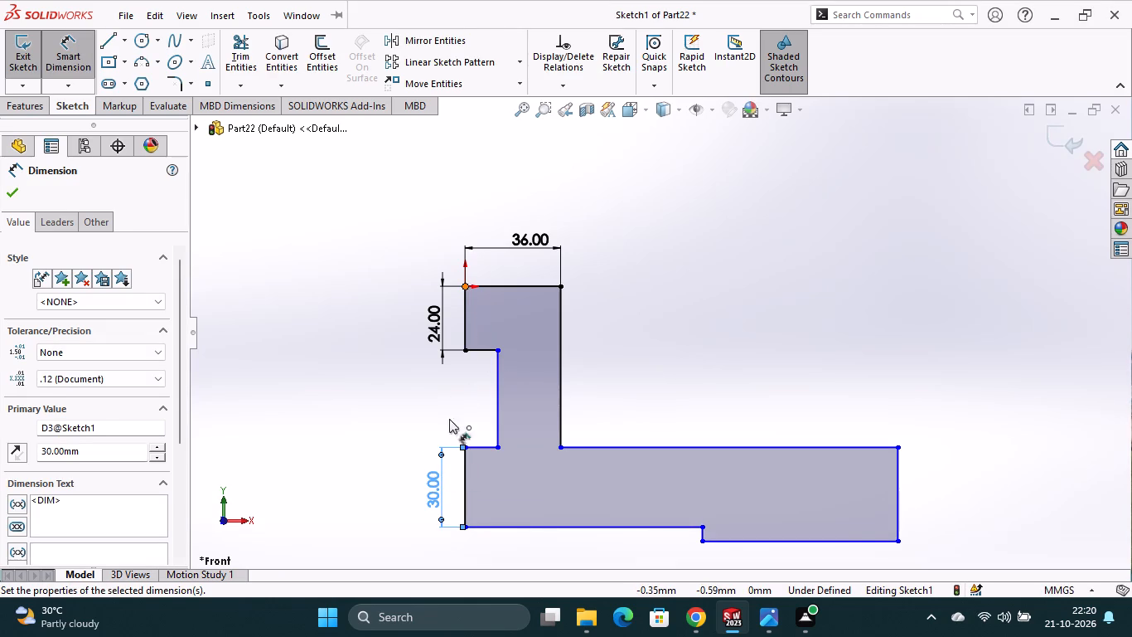
left_click(465, 528)
left_click(374, 446)
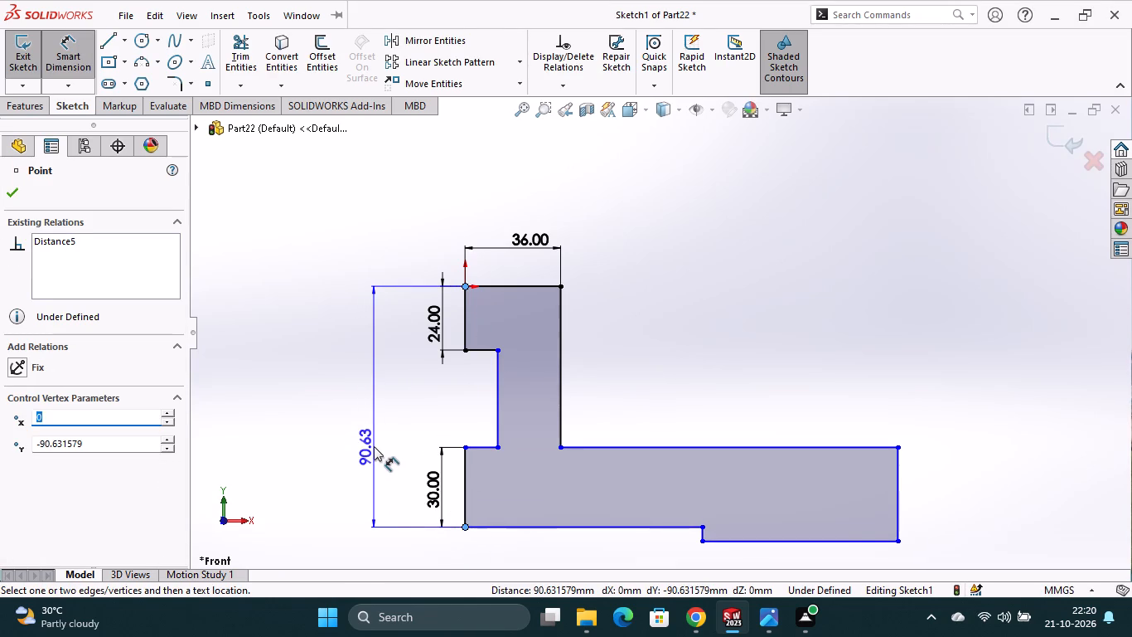
type("90")
key("Return")
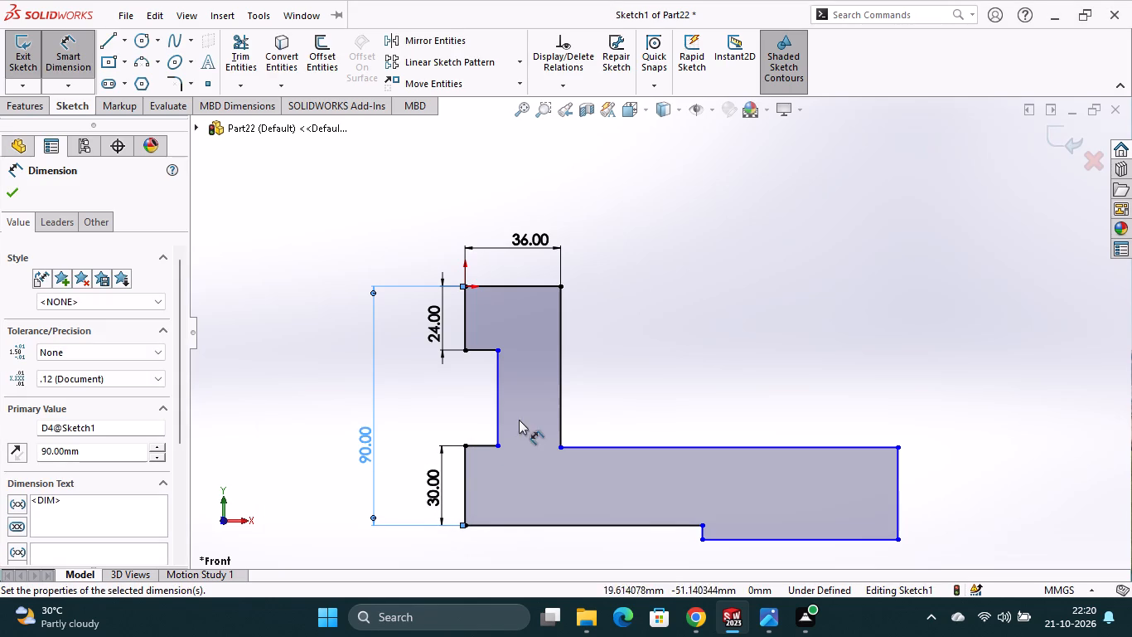
left_click(497, 403)
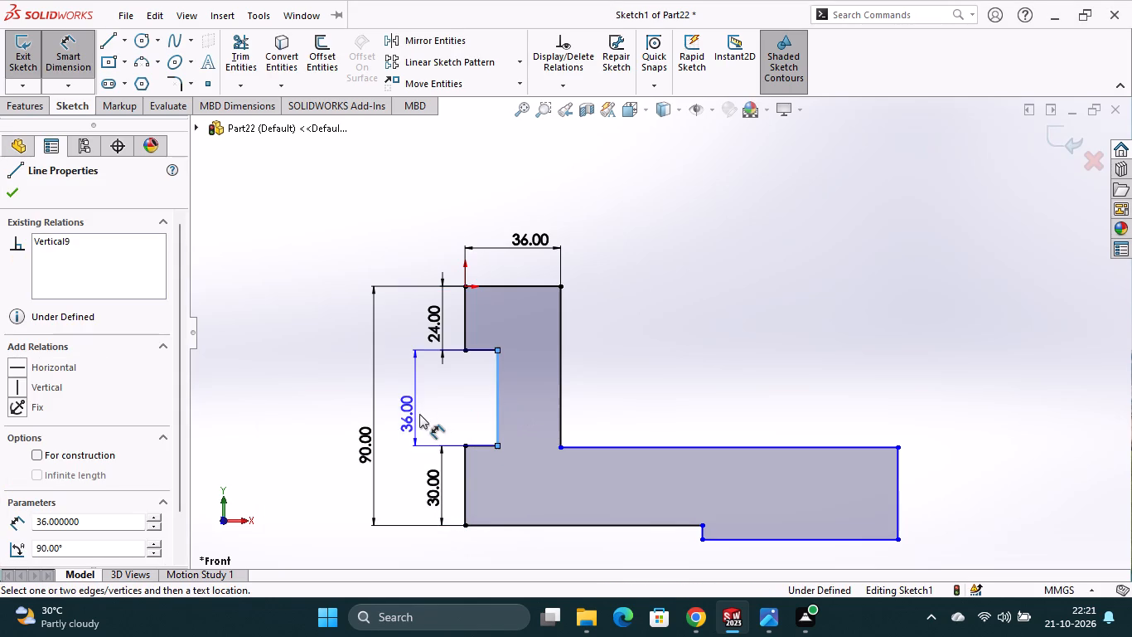
key("Escape")
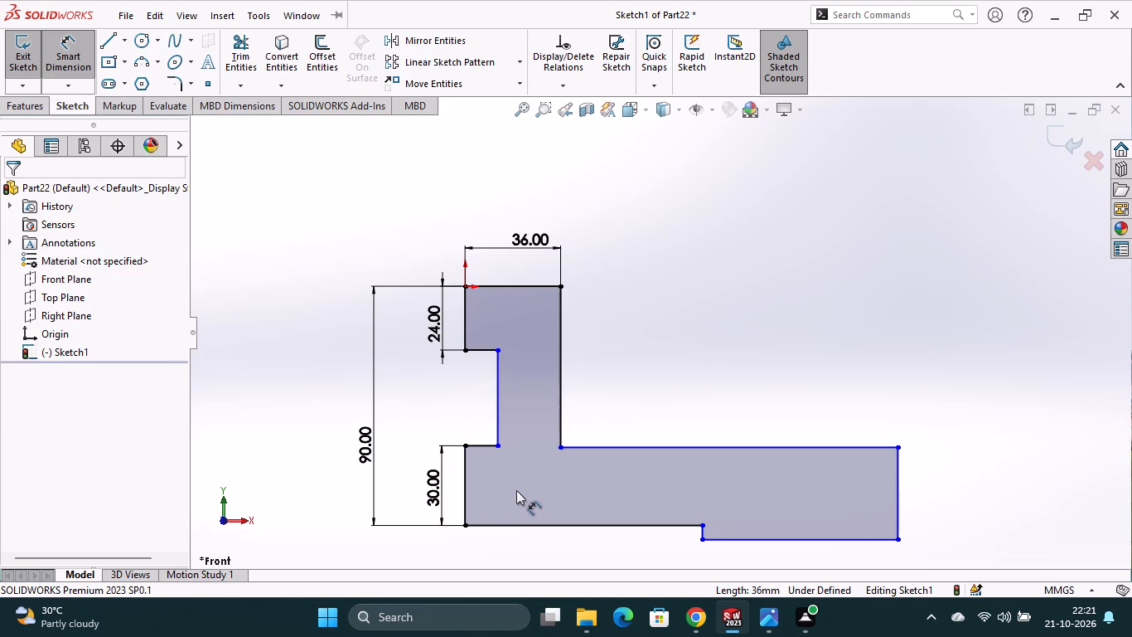
Dimension the short horizontal edge at the top of the side notch and set the notch depth to 12 mm.
scroll(510, 483, "up", 1)
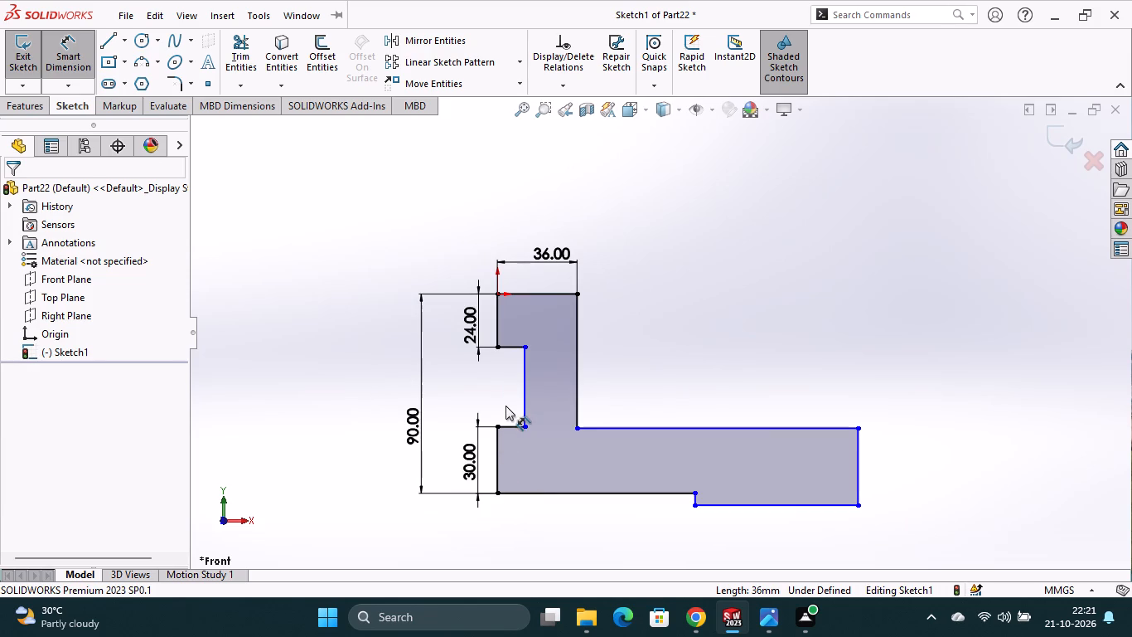
scroll(497, 433, "up", 3)
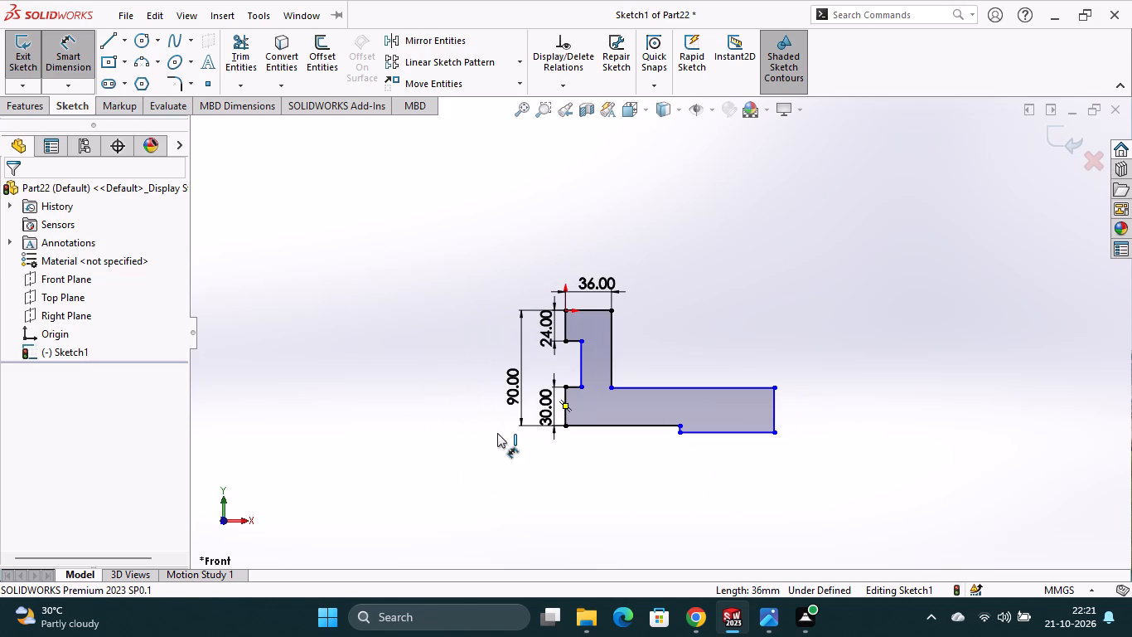
scroll(636, 341, "down", 2)
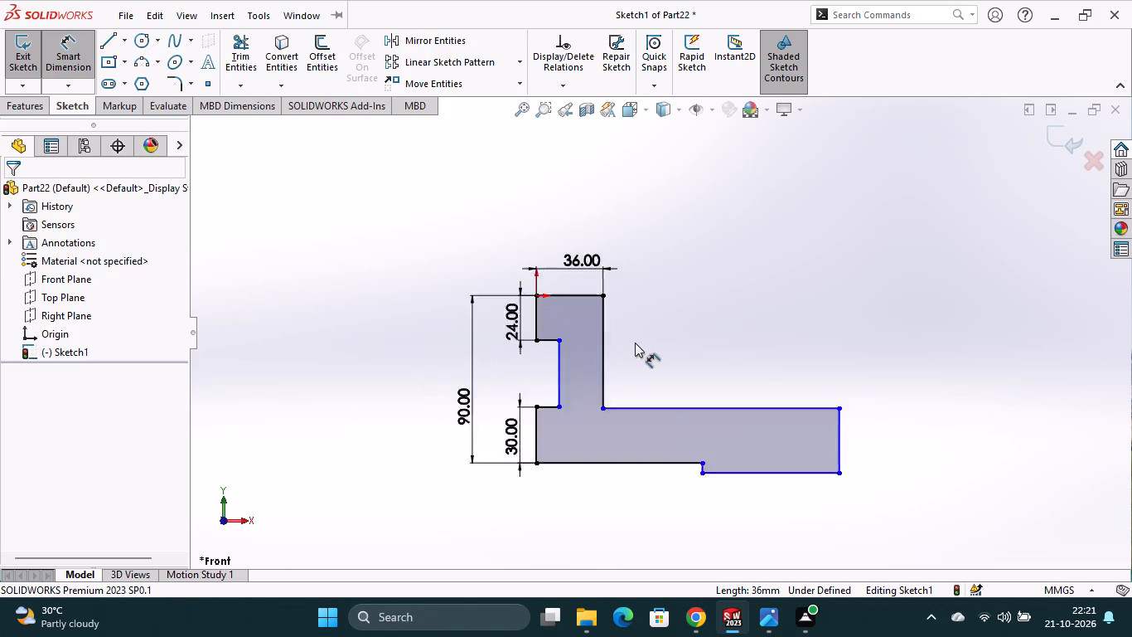
scroll(635, 343, "down", 1)
left_click(535, 339)
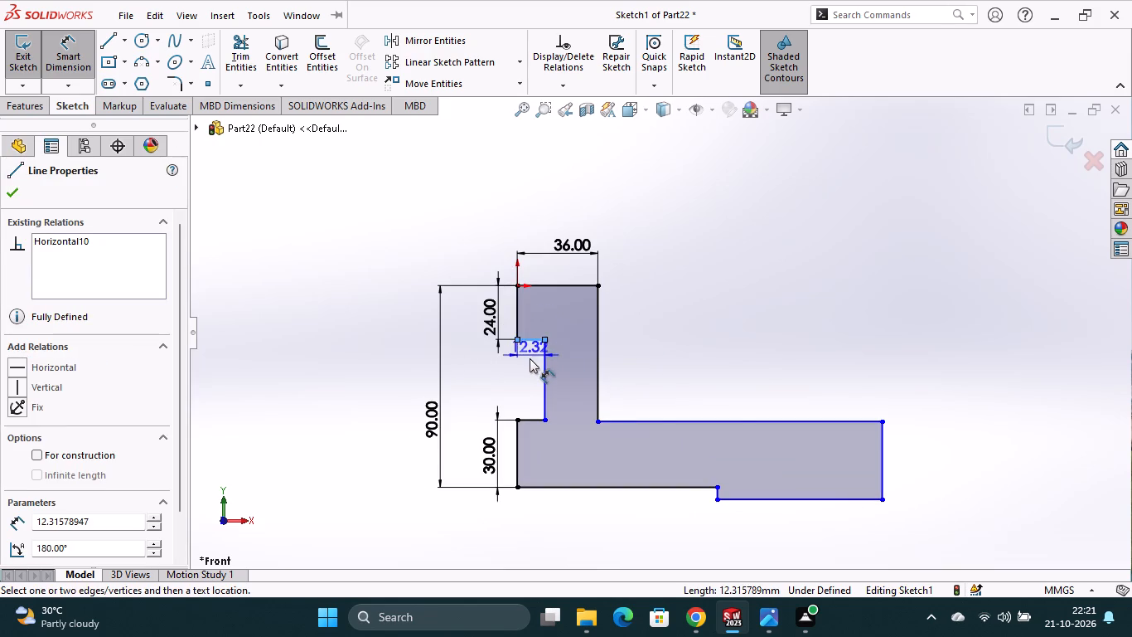
left_click(529, 362)
type("12")
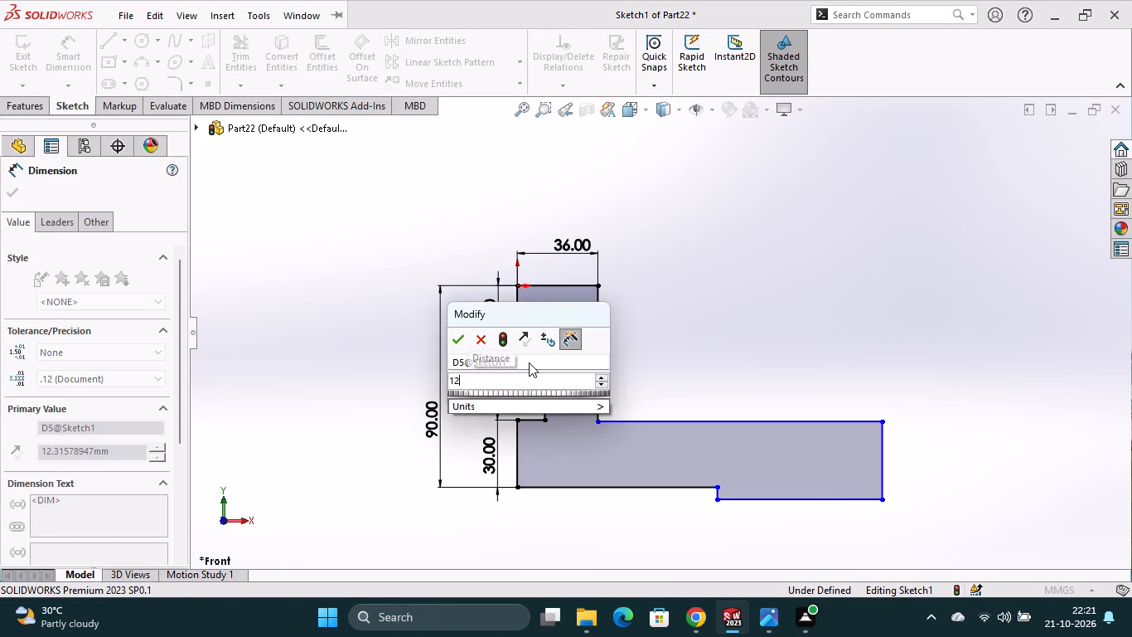
key("Return")
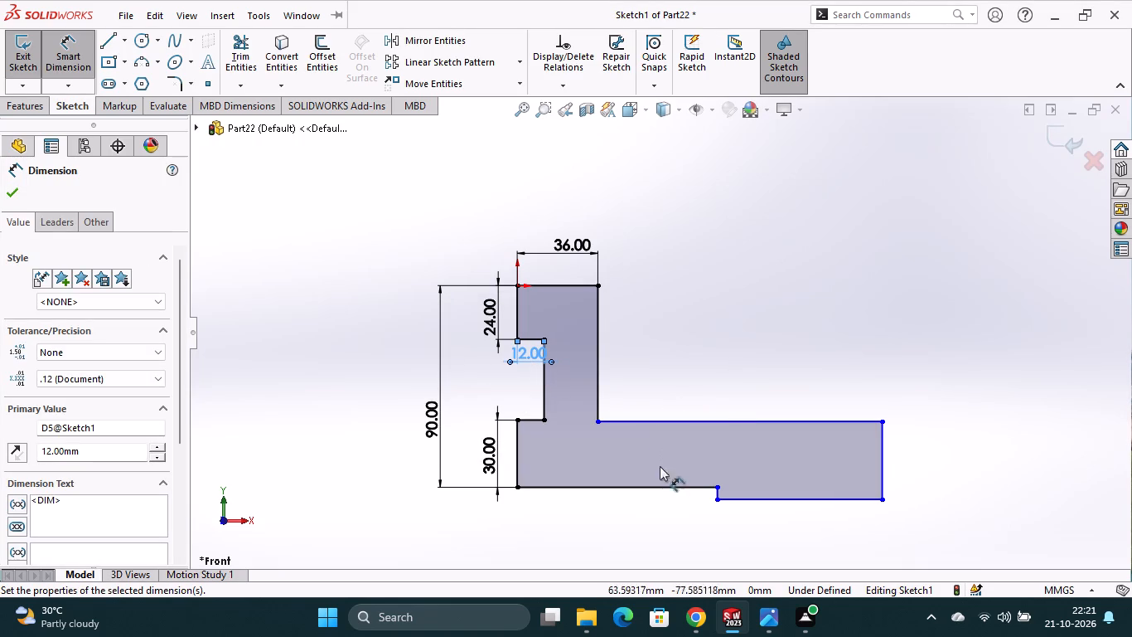
Dimension the profile's bottom horizontal edge, from the lower left corner to the small step, and set it to 72 mm.
left_click(635, 489)
left_click(630, 513)
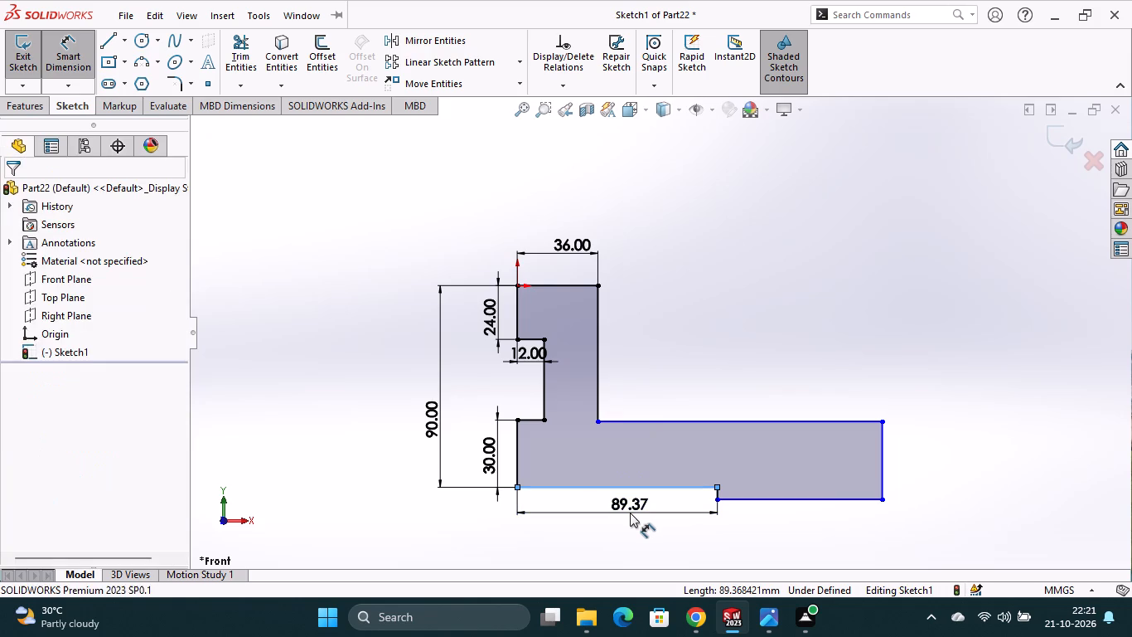
type("72")
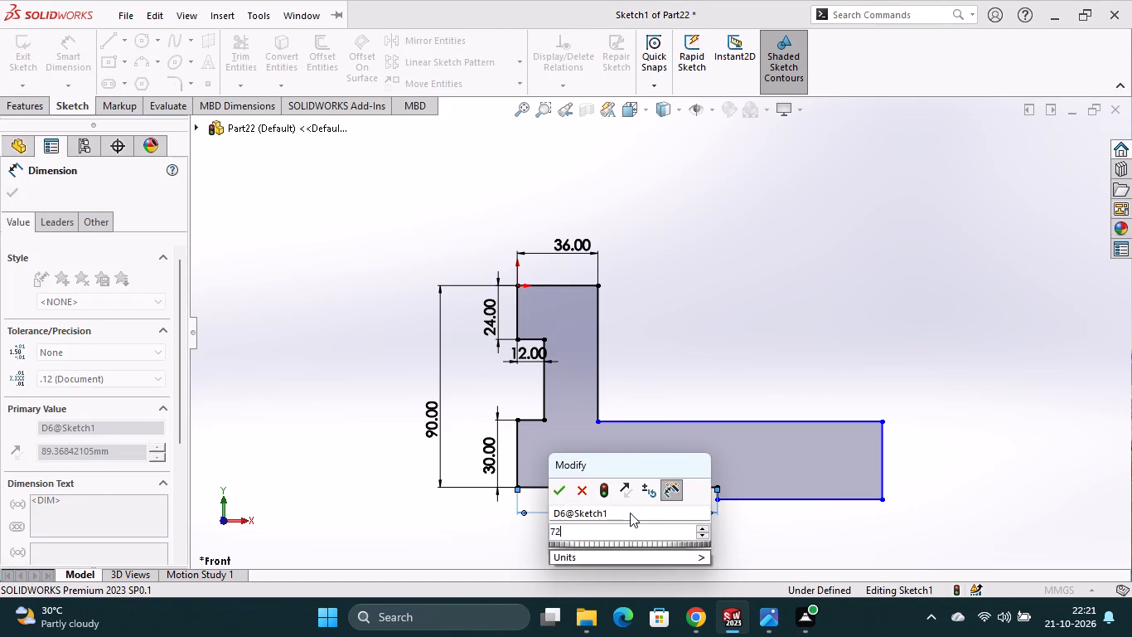
key("Return")
Dimension the short vertical edge of the step on the profile's underside and set it to 6 mm.
scroll(670, 497, "down", 5)
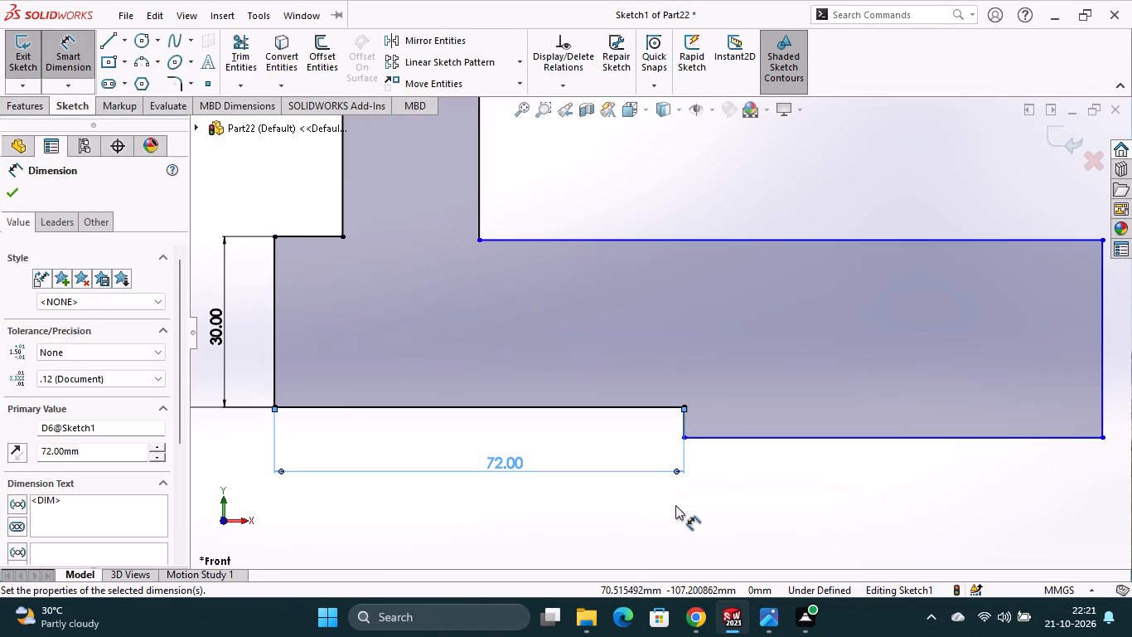
left_click(682, 425)
left_click(660, 429)
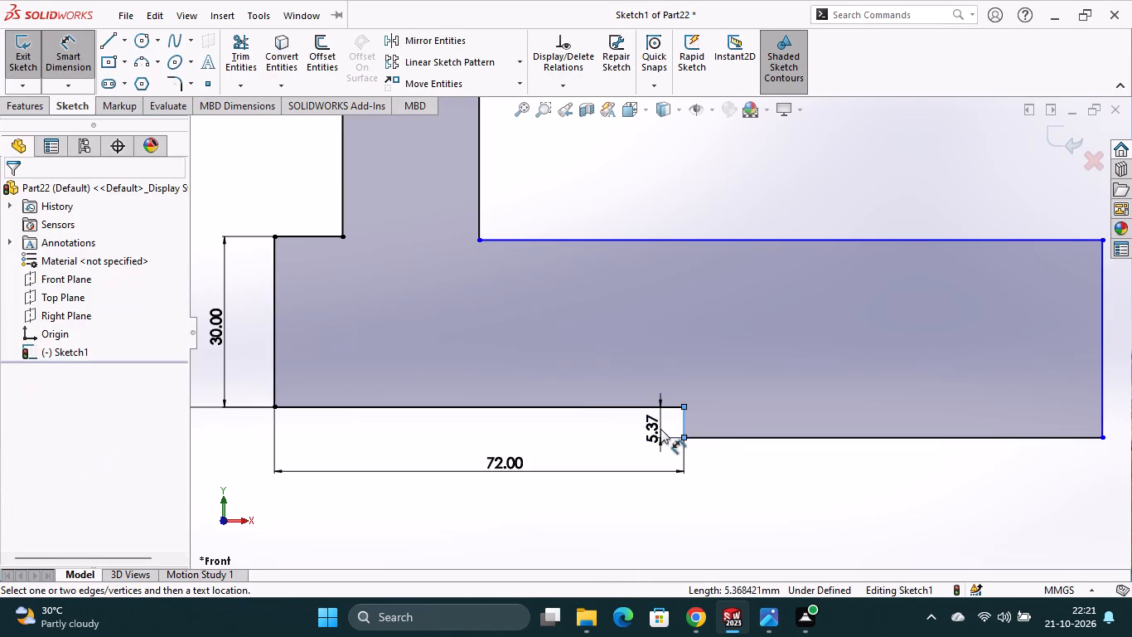
key("6")
key("Return")
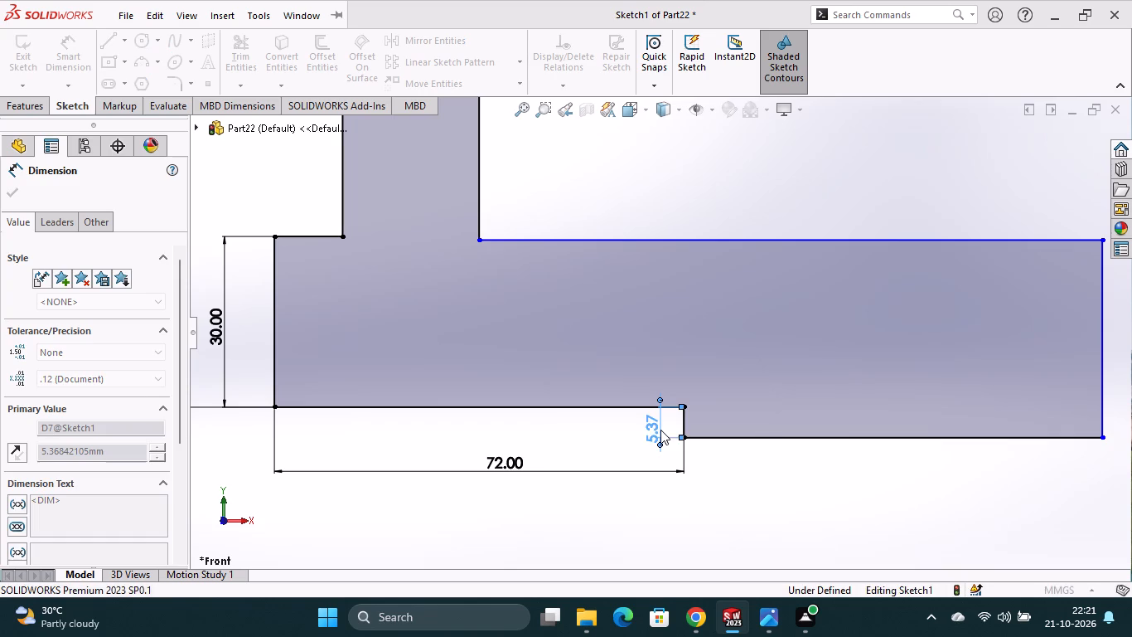
Dimension the horizontal distance between the profile's lower left corner and lower right corner and set it to 145 mm.
scroll(763, 488, "up", 2)
left_click(391, 386)
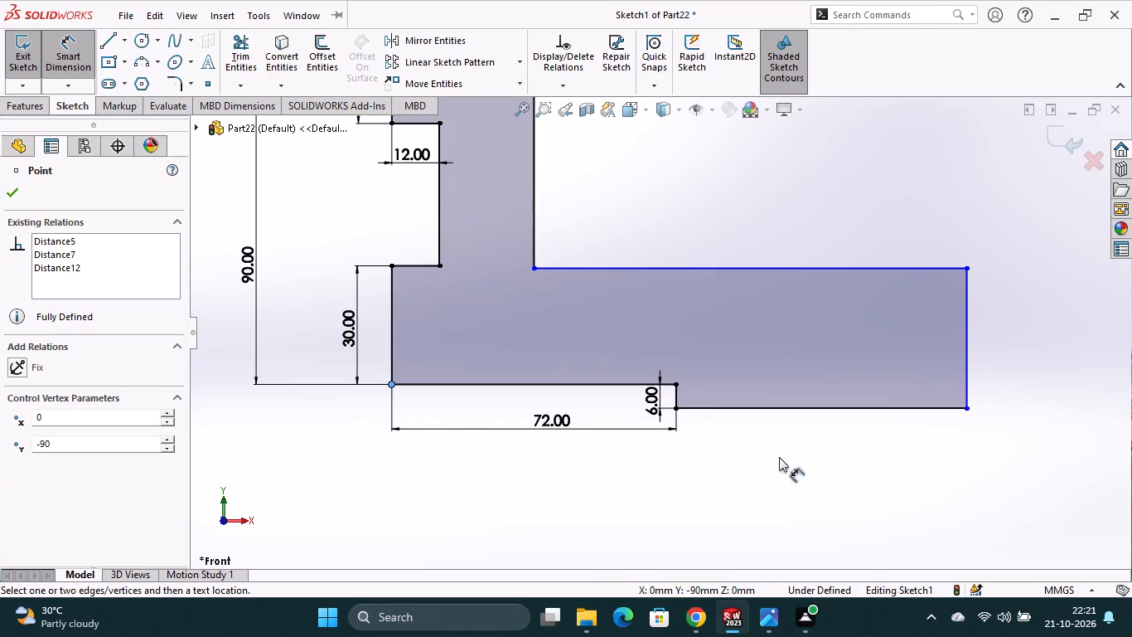
left_click(965, 411)
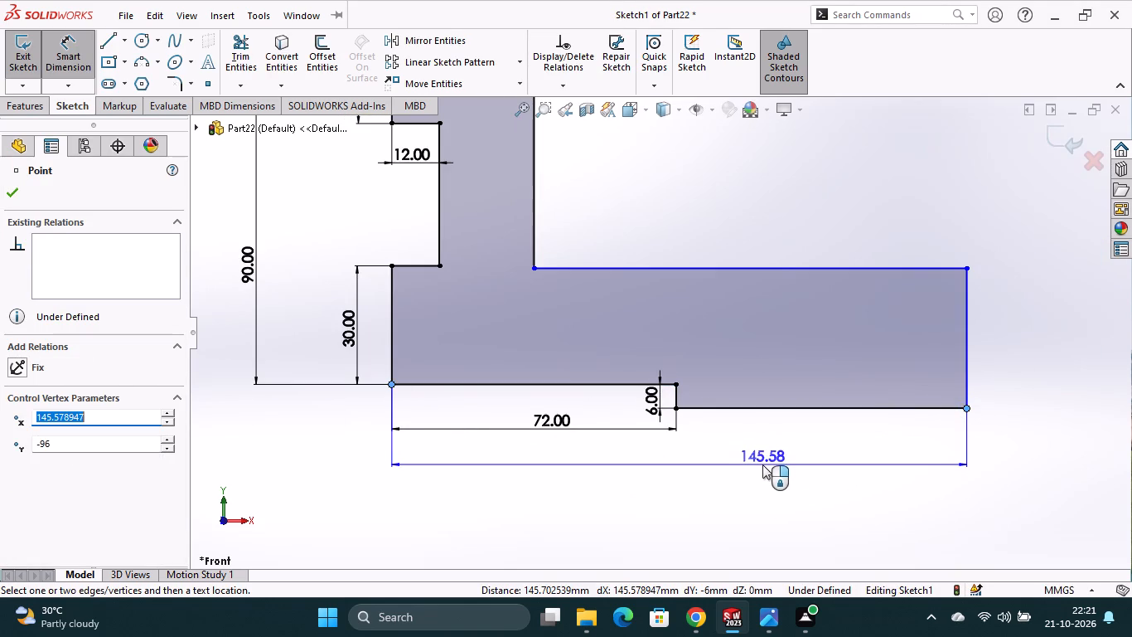
left_click(762, 464)
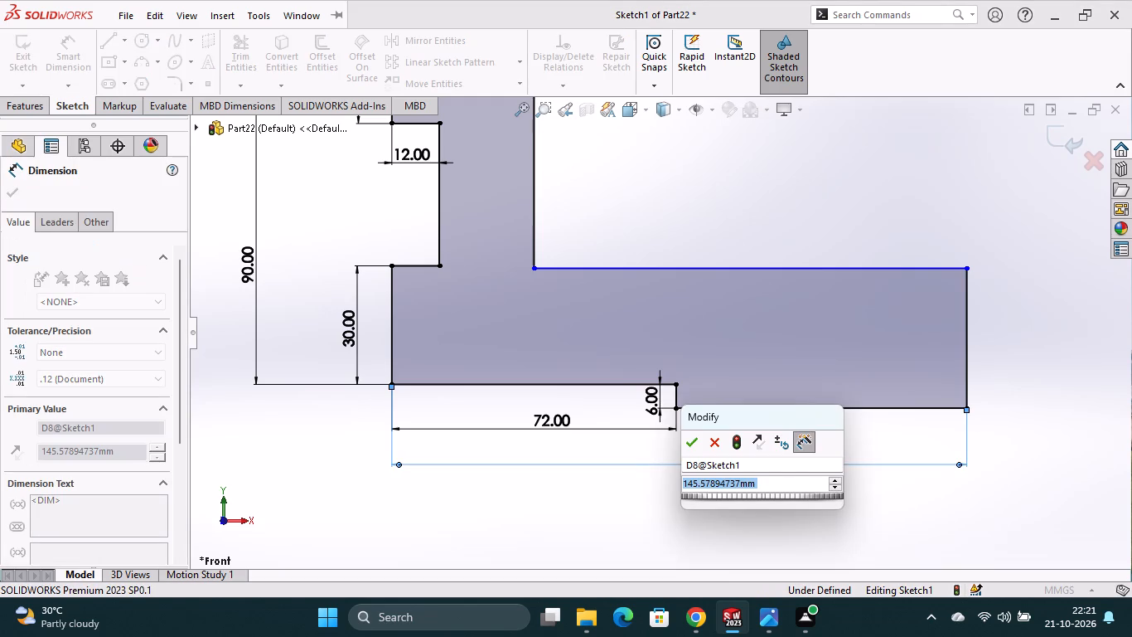
type("145")
key("Return")
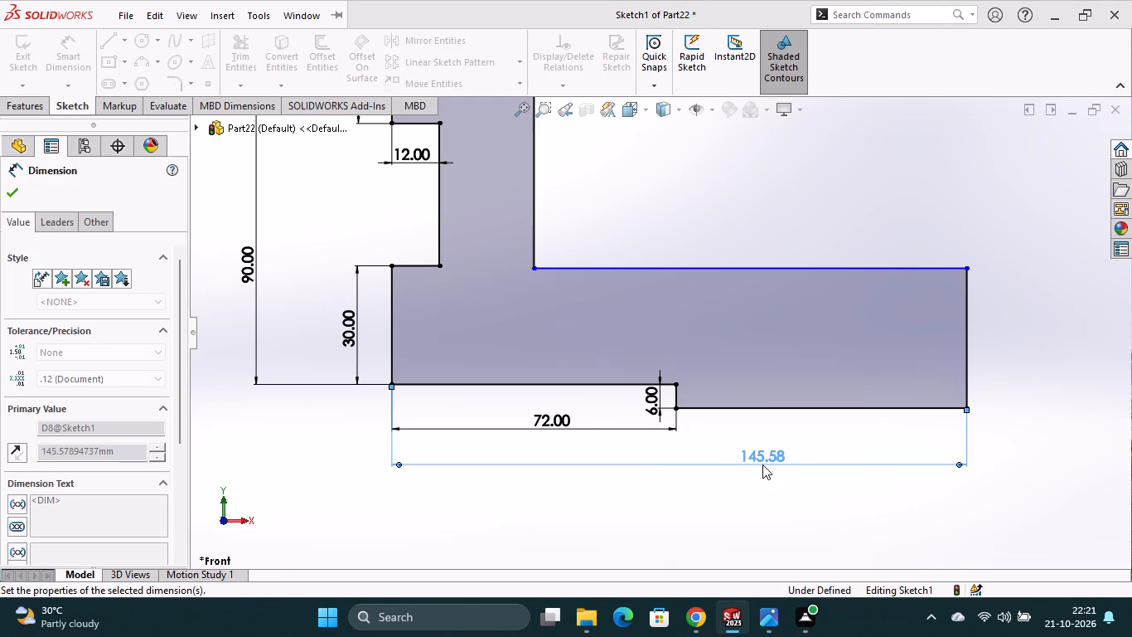
Dimension the vertical edge at the right end of the profile's horizontal leg and set it to 25 mm.
left_click(965, 349)
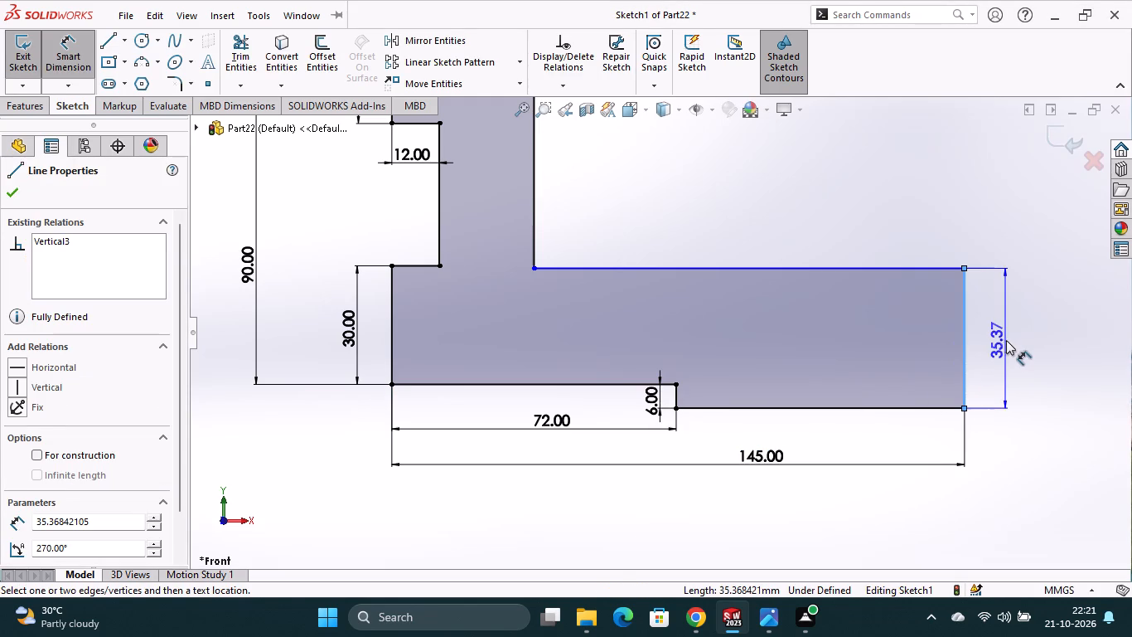
left_click(1007, 339)
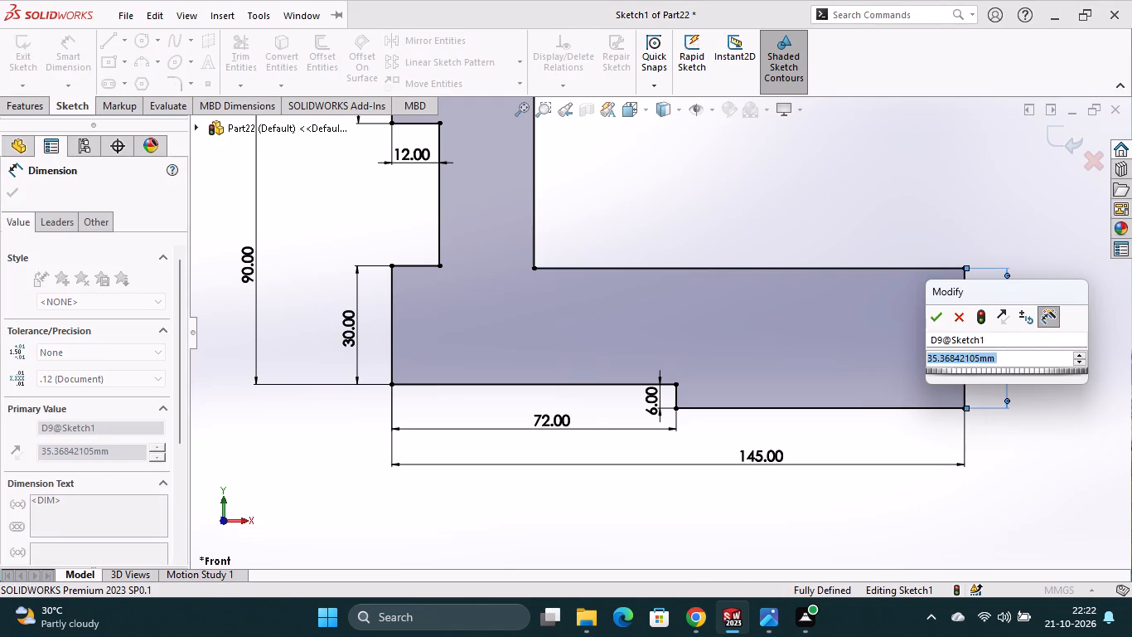
type("25")
key("Return")
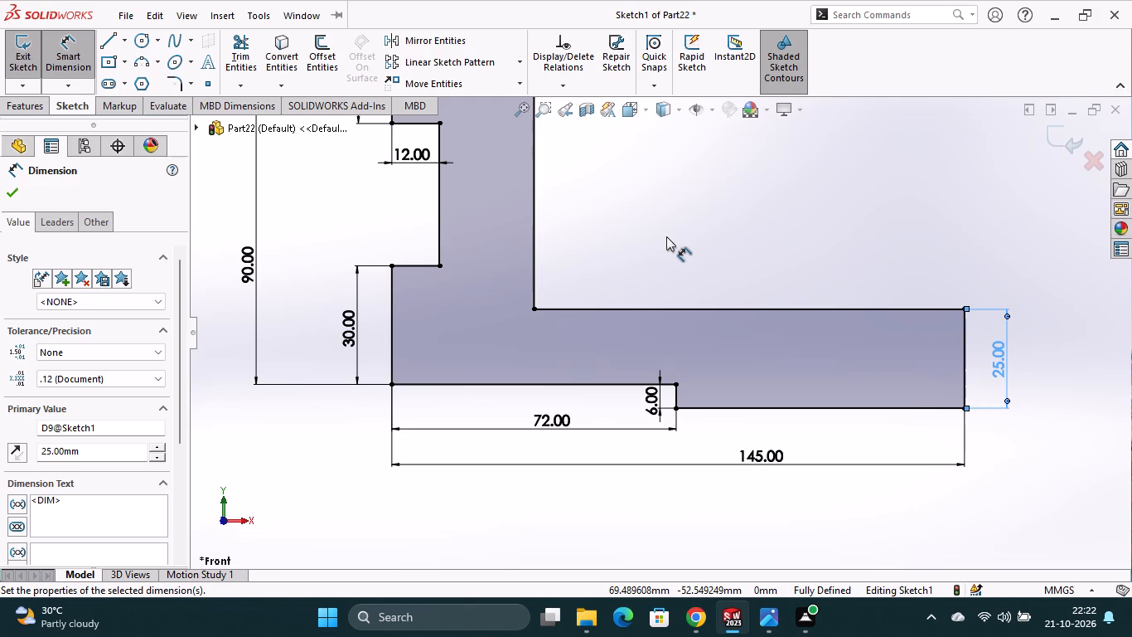
Review the whole dimensioned profile, checking the dimension of the lower left vertical edge beneath the notch.
middle_click(685, 262)
scroll(685, 262, "up", 2)
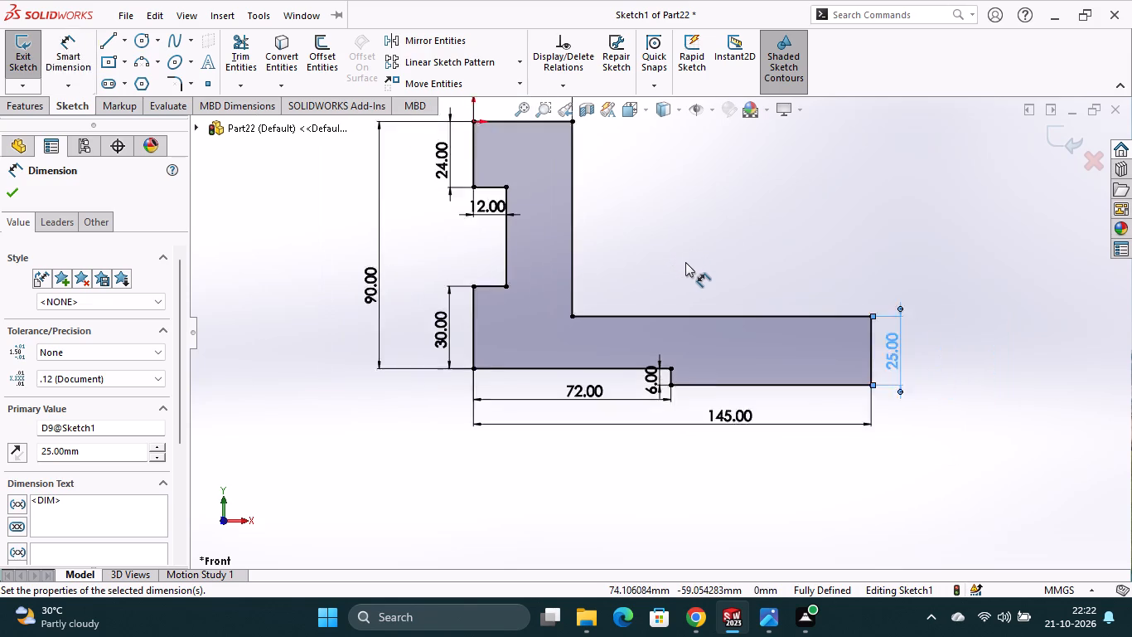
scroll(685, 262, "up", 3)
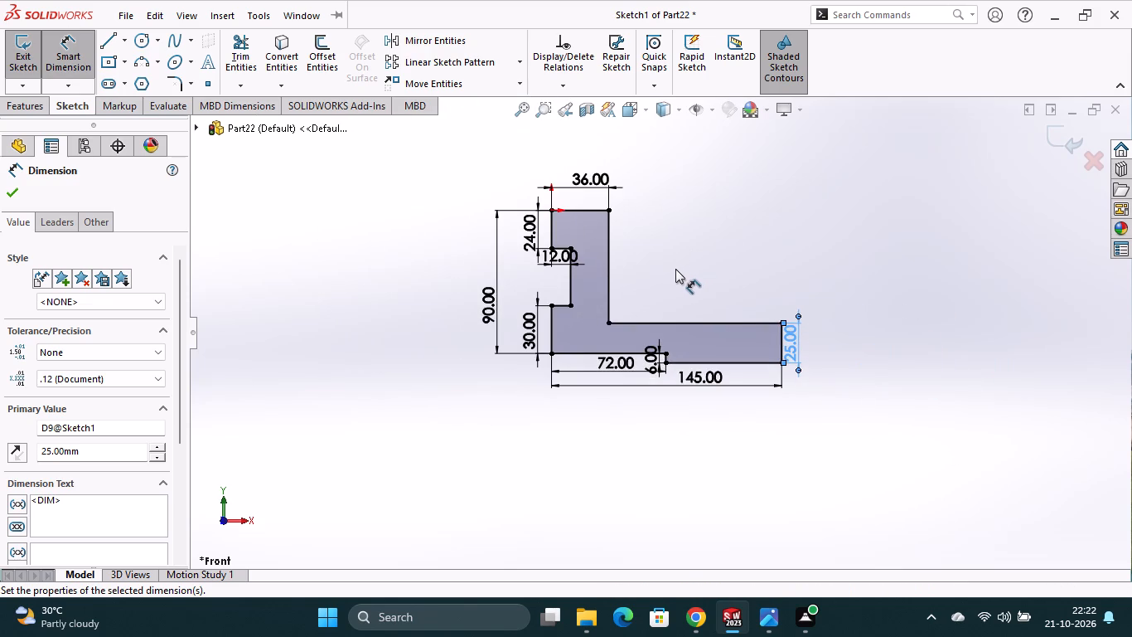
scroll(675, 269, "down", 3)
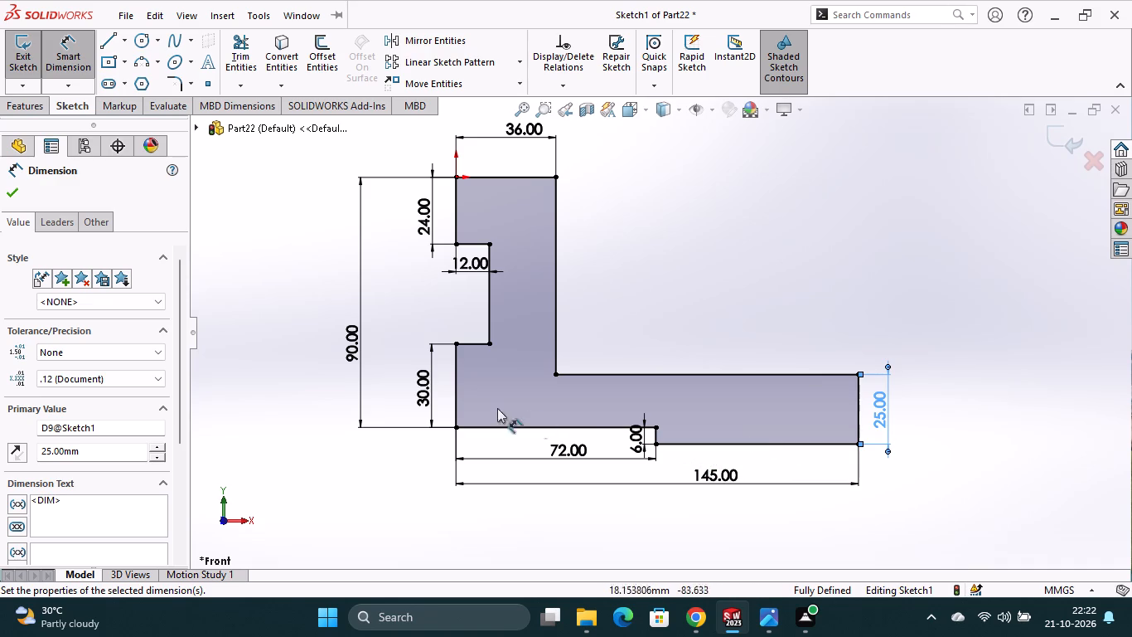
left_click(428, 395)
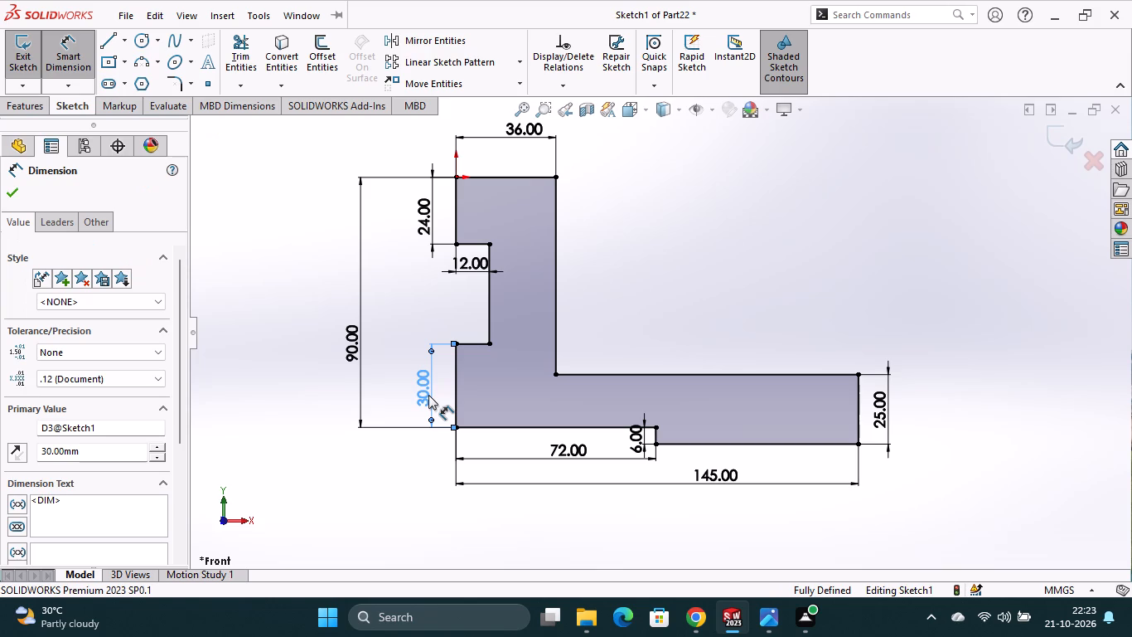
left_click(444, 382)
scroll(524, 376, "up", 2)
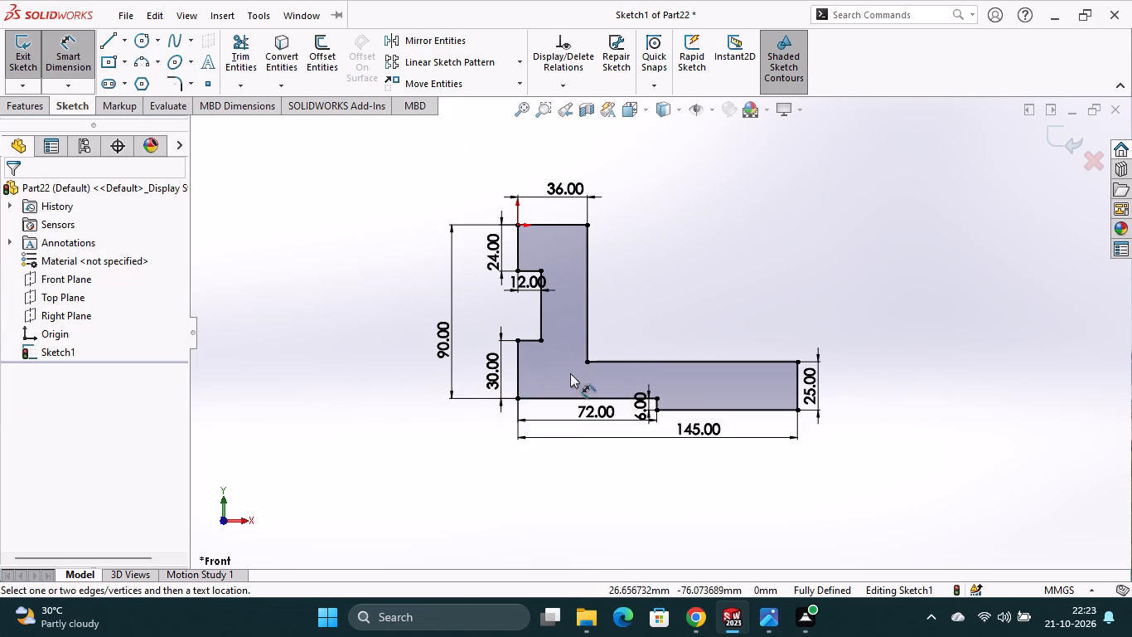
scroll(546, 401, "up", 2)
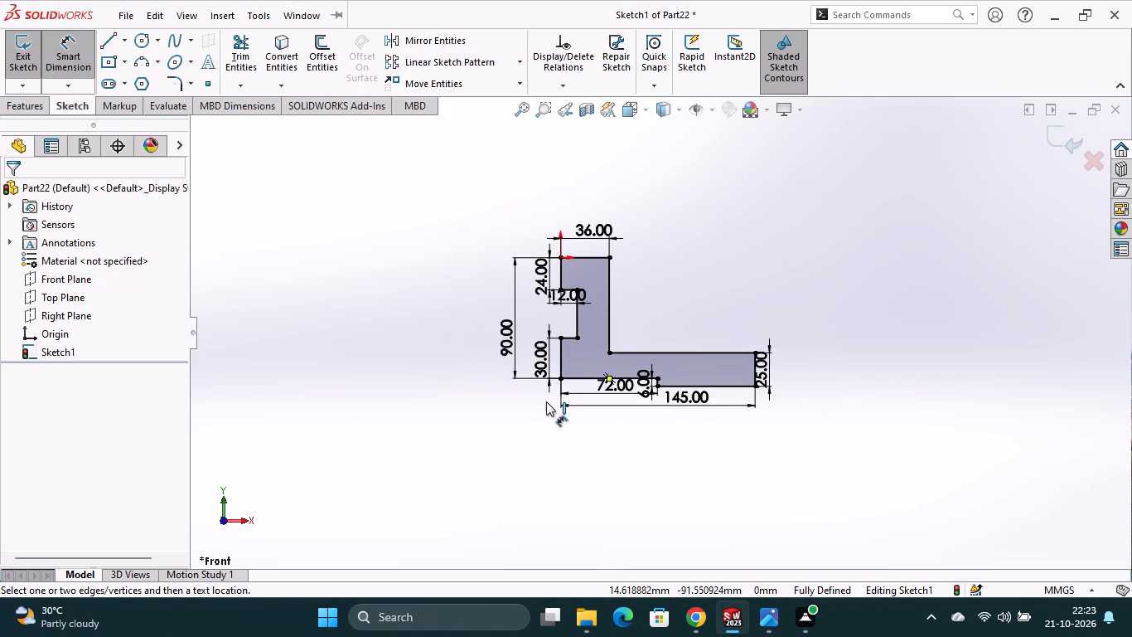
scroll(640, 340, "down", 1)
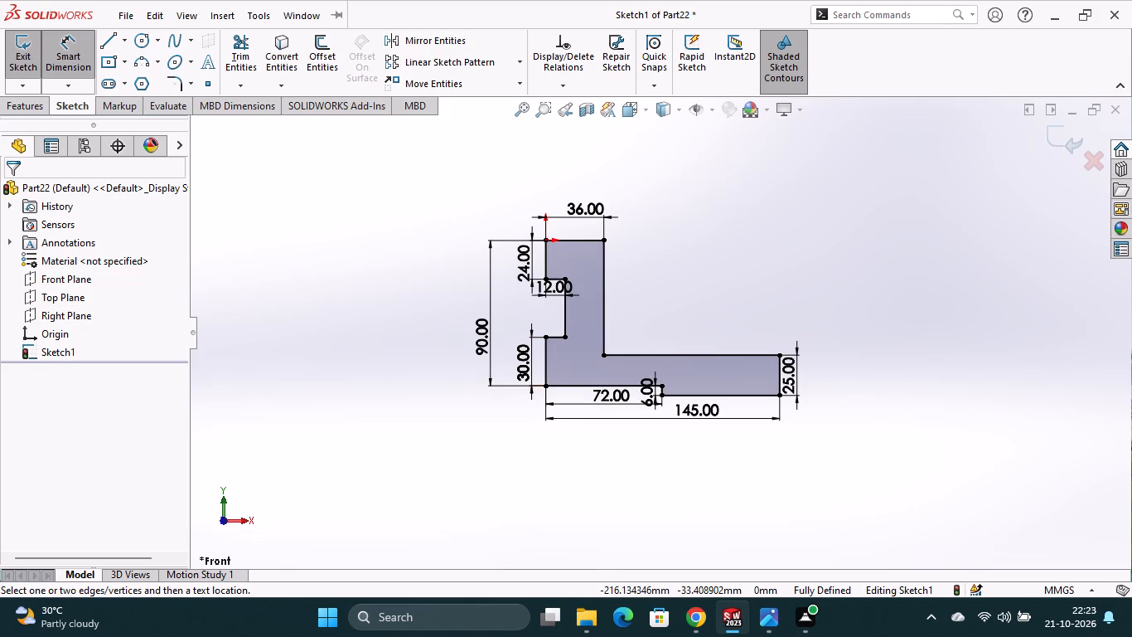
Bring up the solid feature commands for use on the dimensioned profile.
left_click(27, 106)
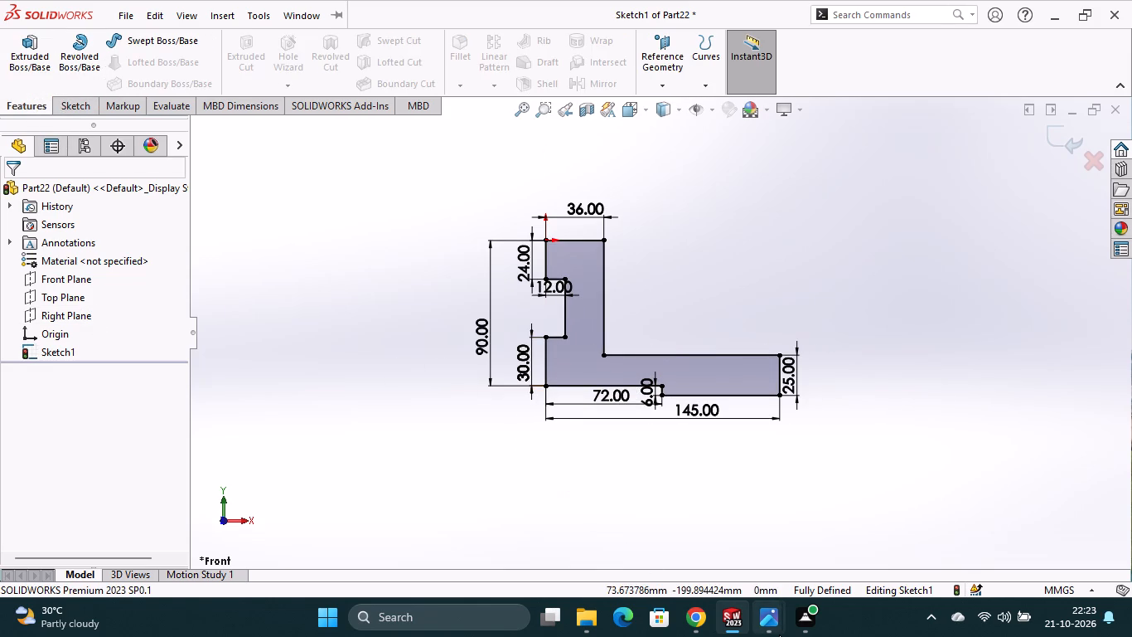
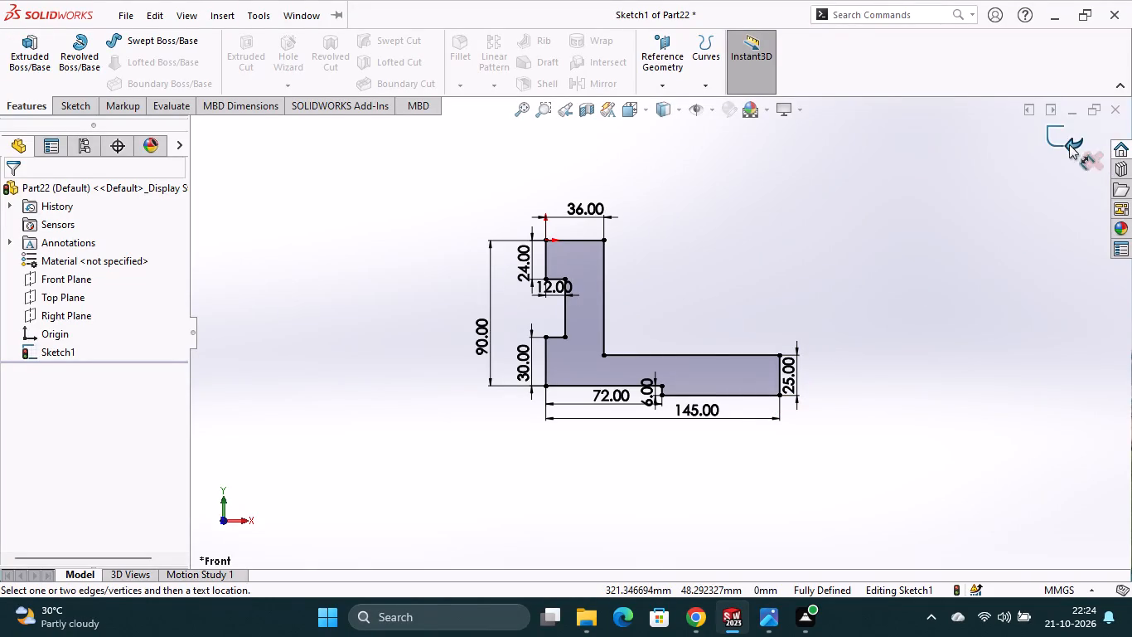
Exit the L-shaped profile sketch and delete Sketch1 from the part.
left_click(1069, 144)
right_click(70, 353)
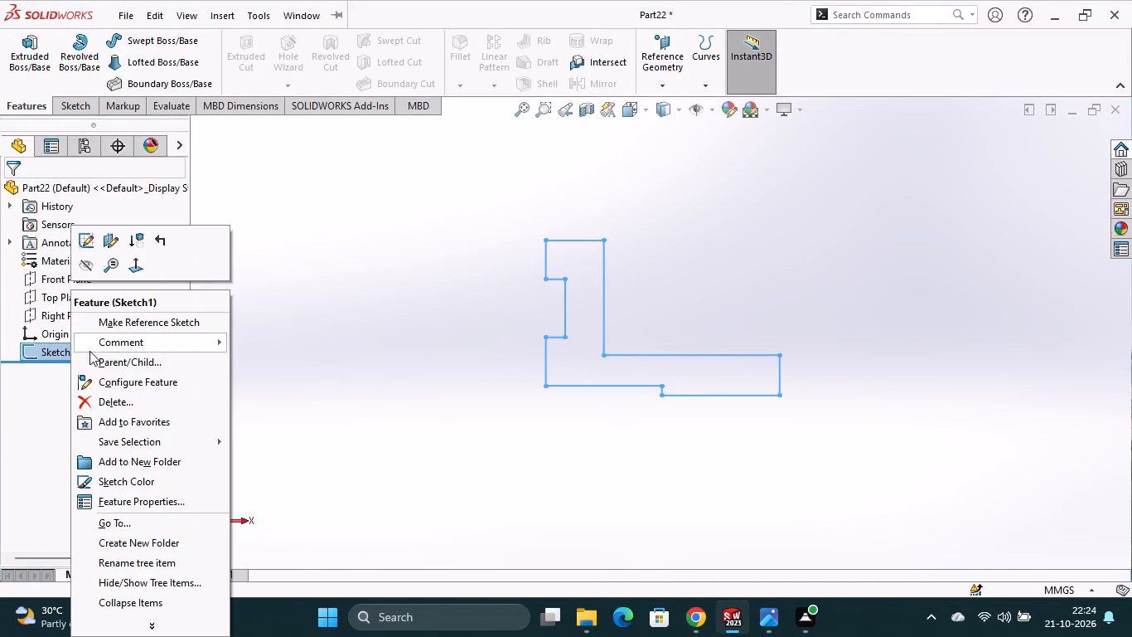
left_click(121, 406)
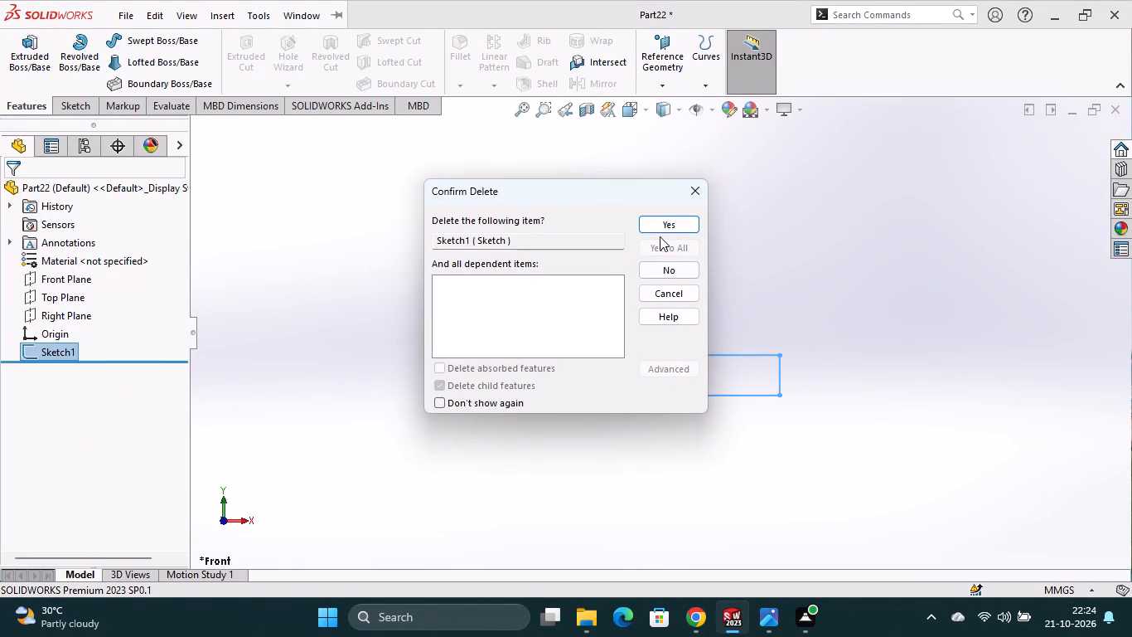
left_click(663, 231)
Start a new sketch on the Front Plane and draw a corner rectangle upward from the origin, about 143 mm tall.
left_click(77, 278)
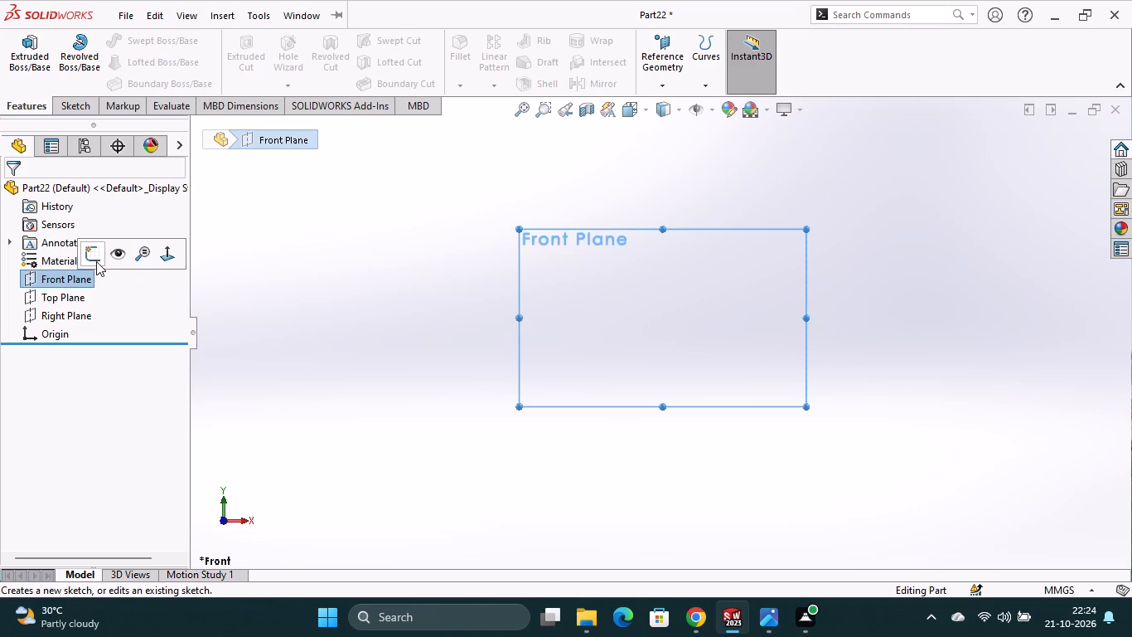
left_click(95, 261)
left_click(123, 59)
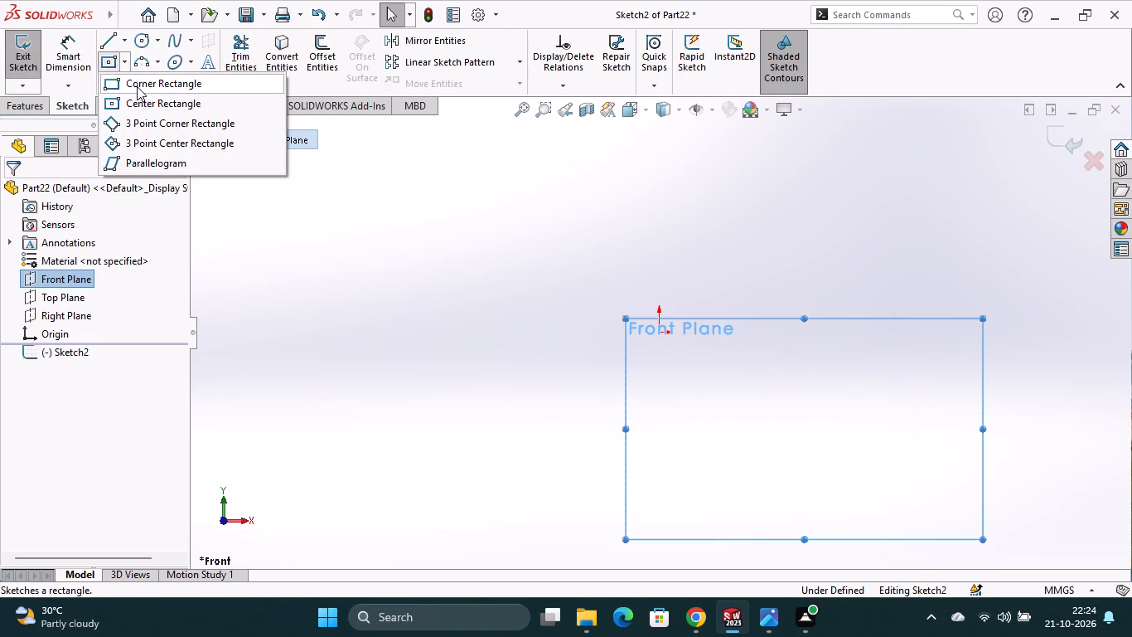
left_click(147, 87)
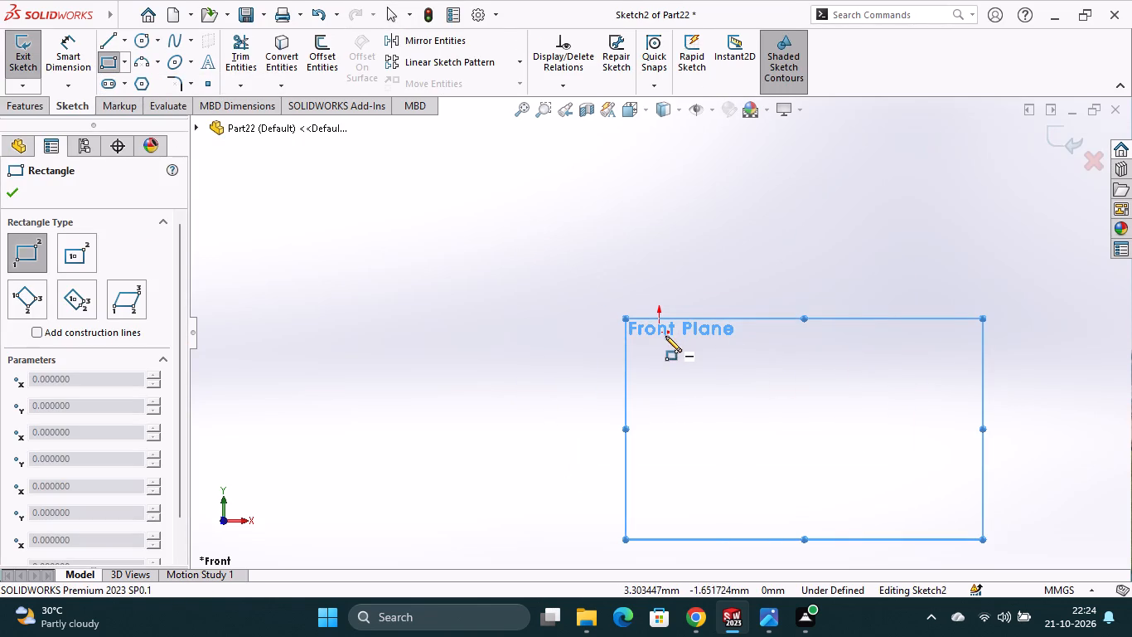
scroll(665, 337, "up", 2)
scroll(665, 337, "down", 6)
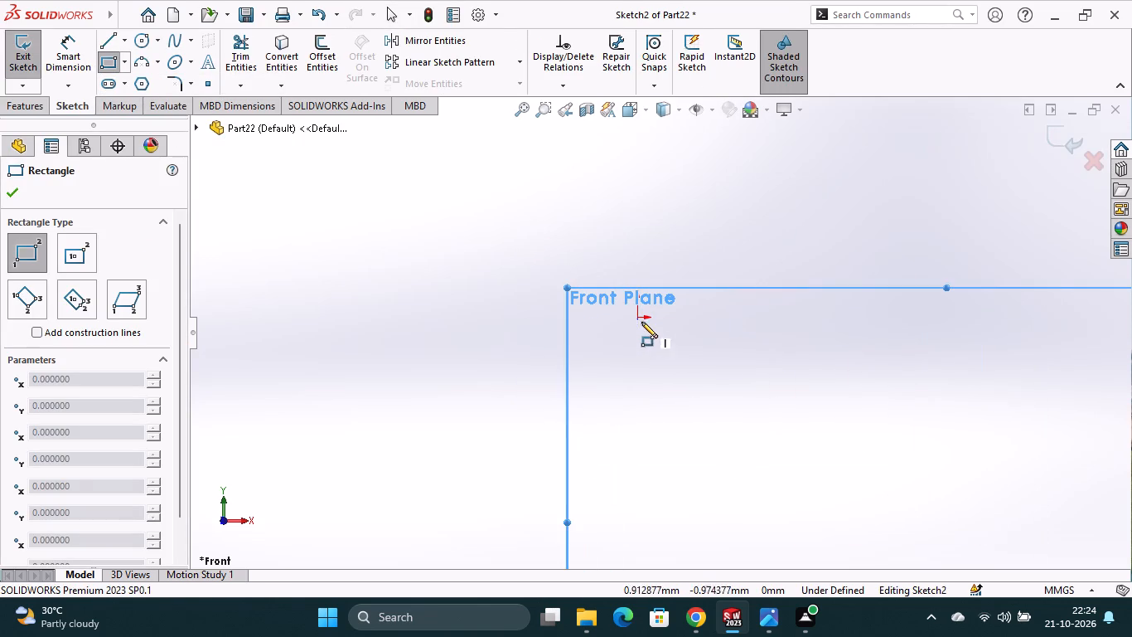
left_click(639, 318)
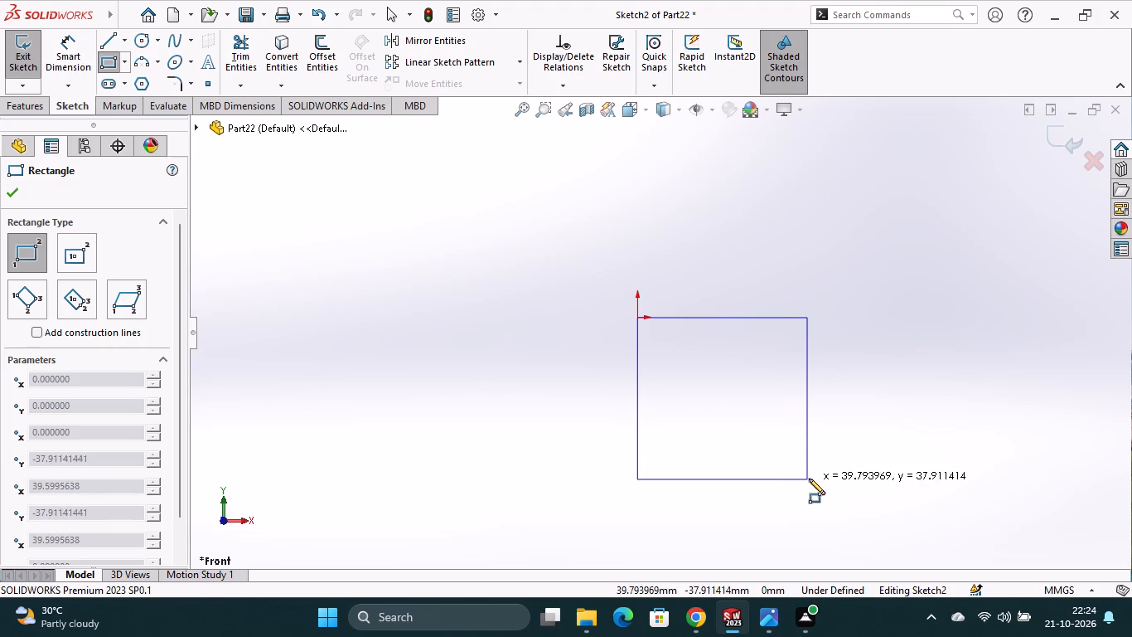
scroll(825, 471, "up", 1)
scroll(788, 163, "up", 2)
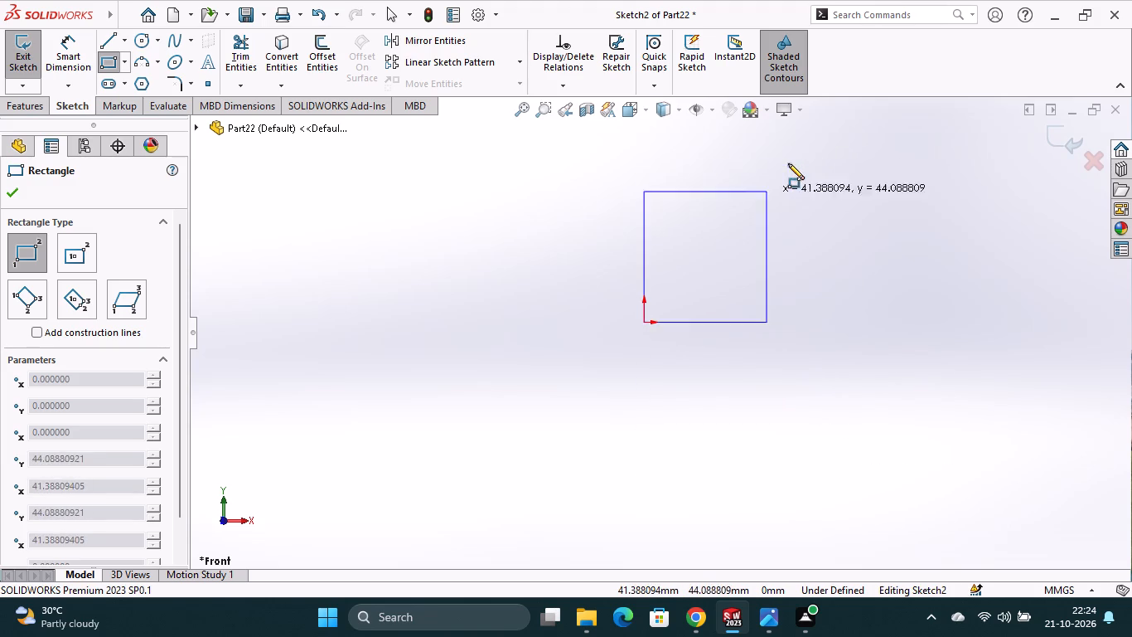
scroll(788, 163, "up", 4)
left_click(849, 123)
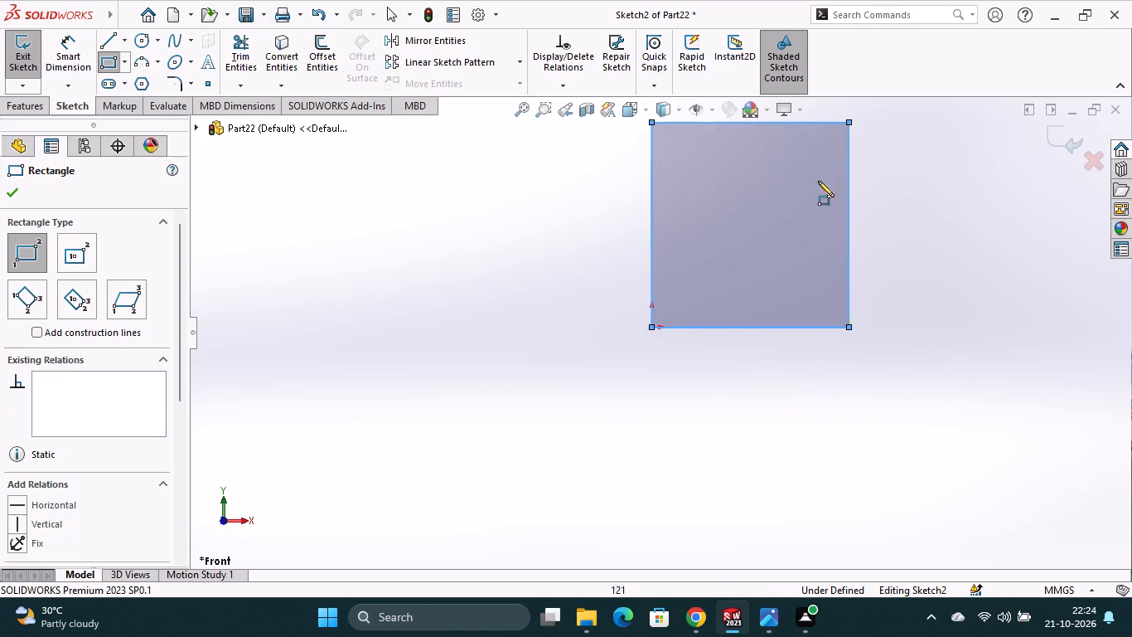
Dimension the rectangle's left vertical edge and set it to 90 mm.
left_click(53, 39)
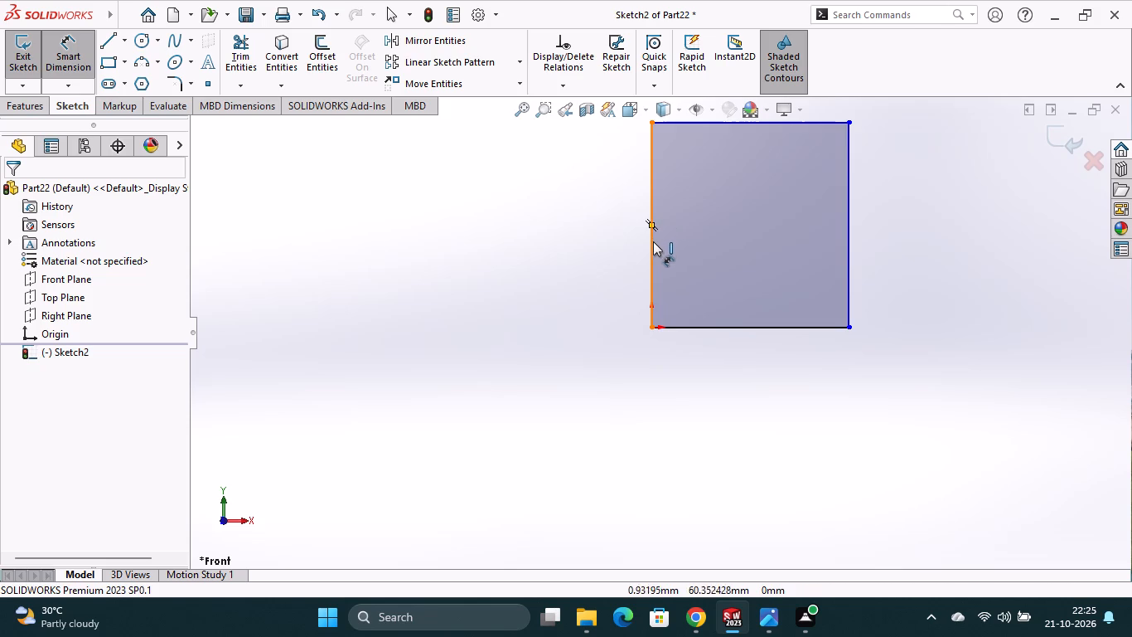
left_click(652, 242)
left_click(622, 253)
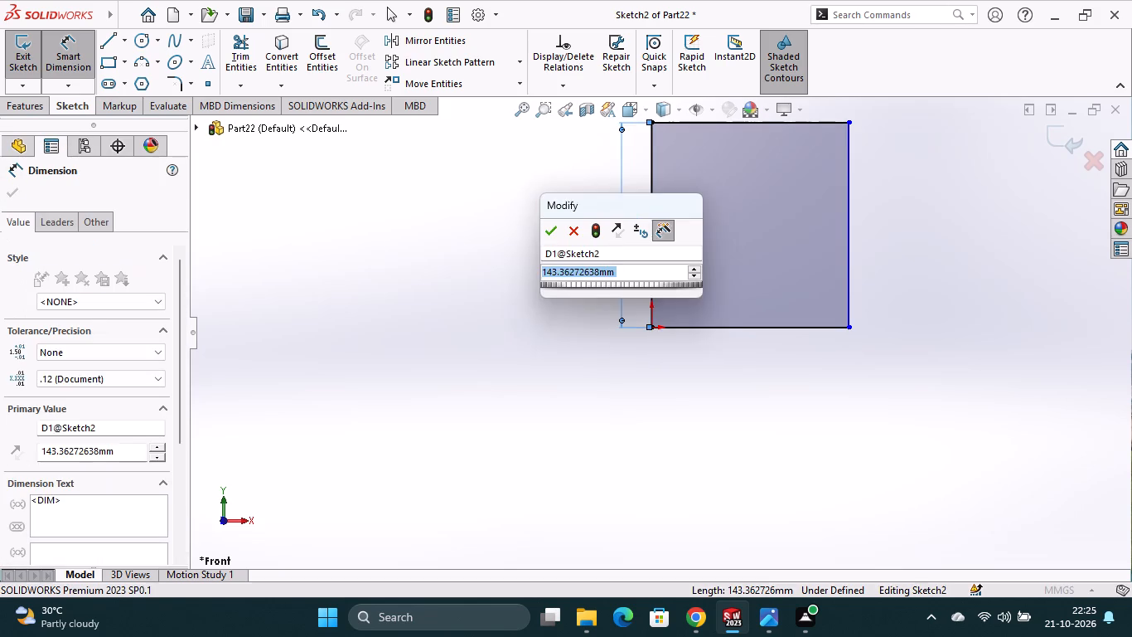
type("90")
key("Return")
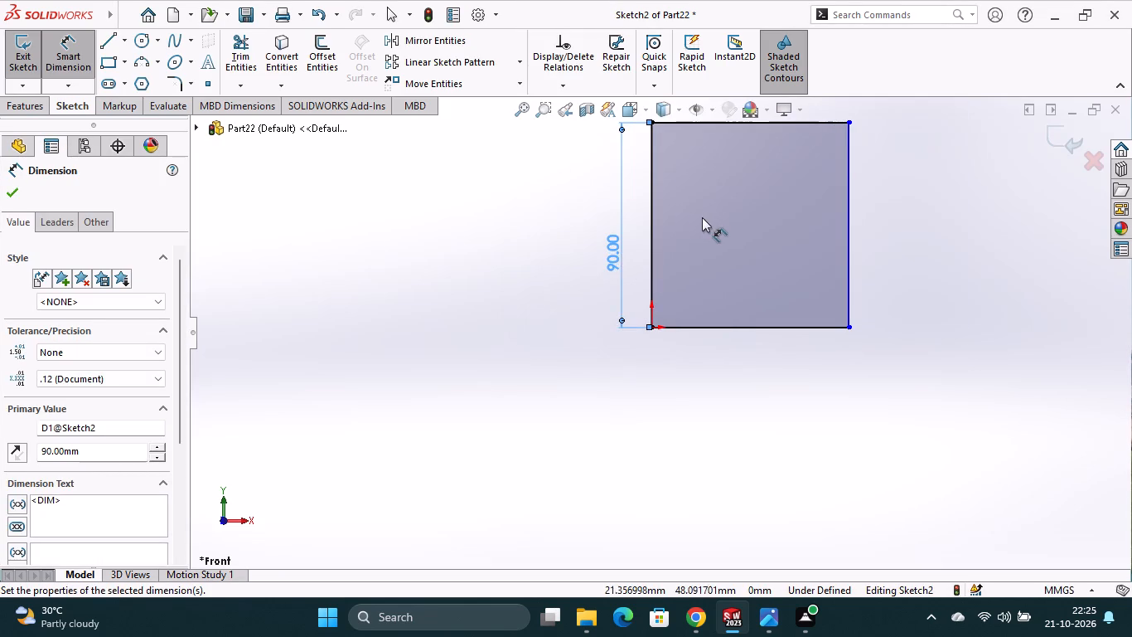
Dimension the rectangle's top edge and set it to 72 mm.
scroll(703, 217, "up", 3)
scroll(724, 187, "down", 5)
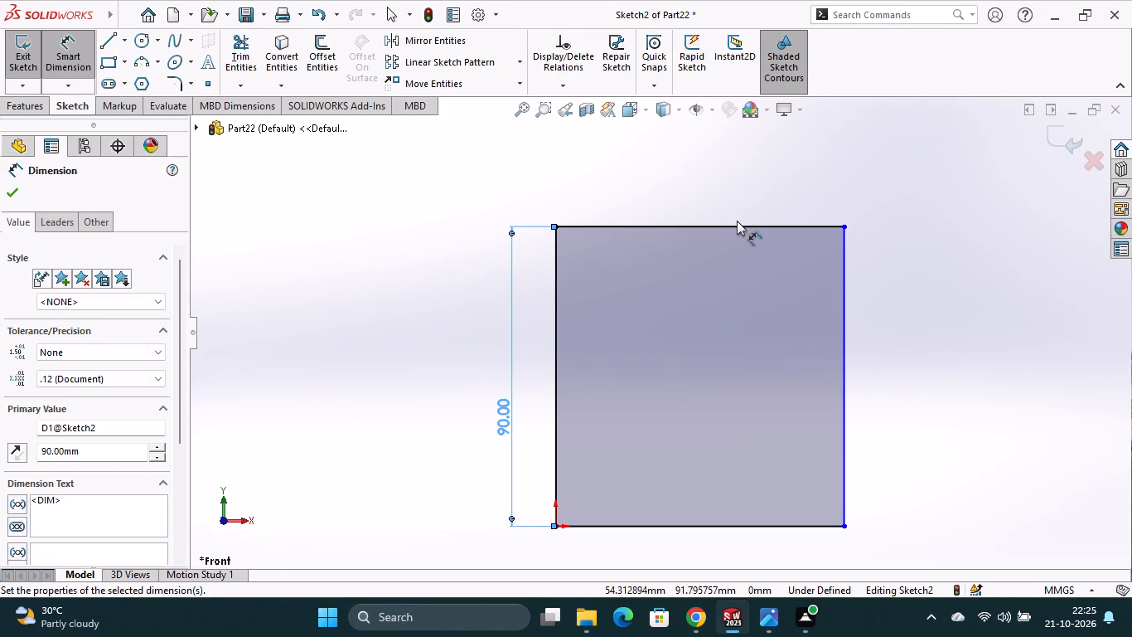
left_click(734, 224)
left_click(720, 186)
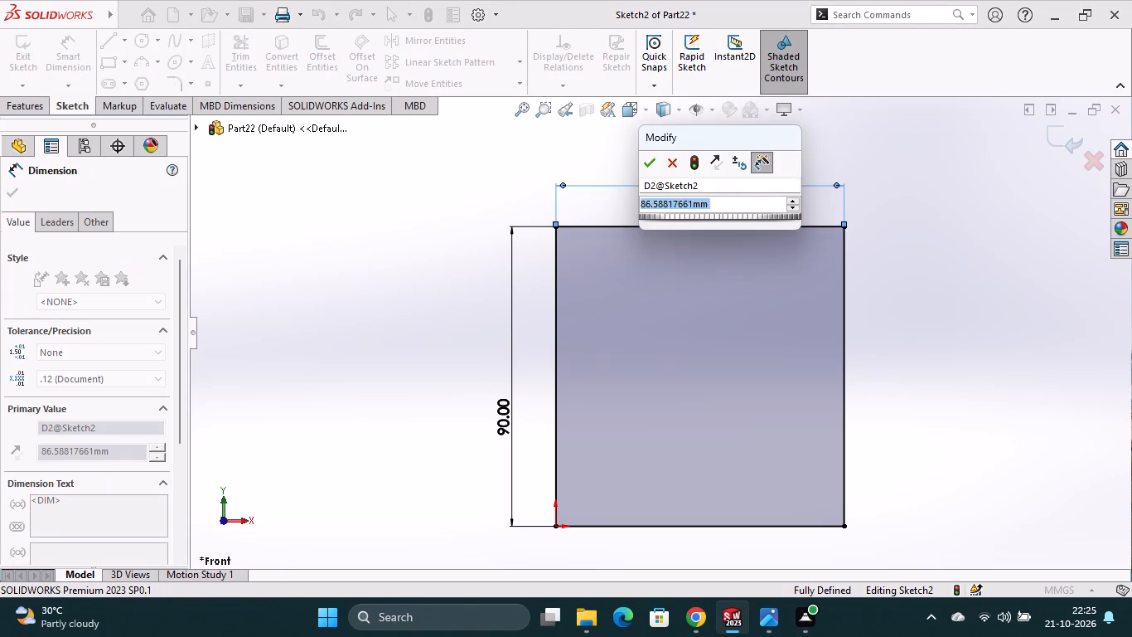
type("72")
key("Return")
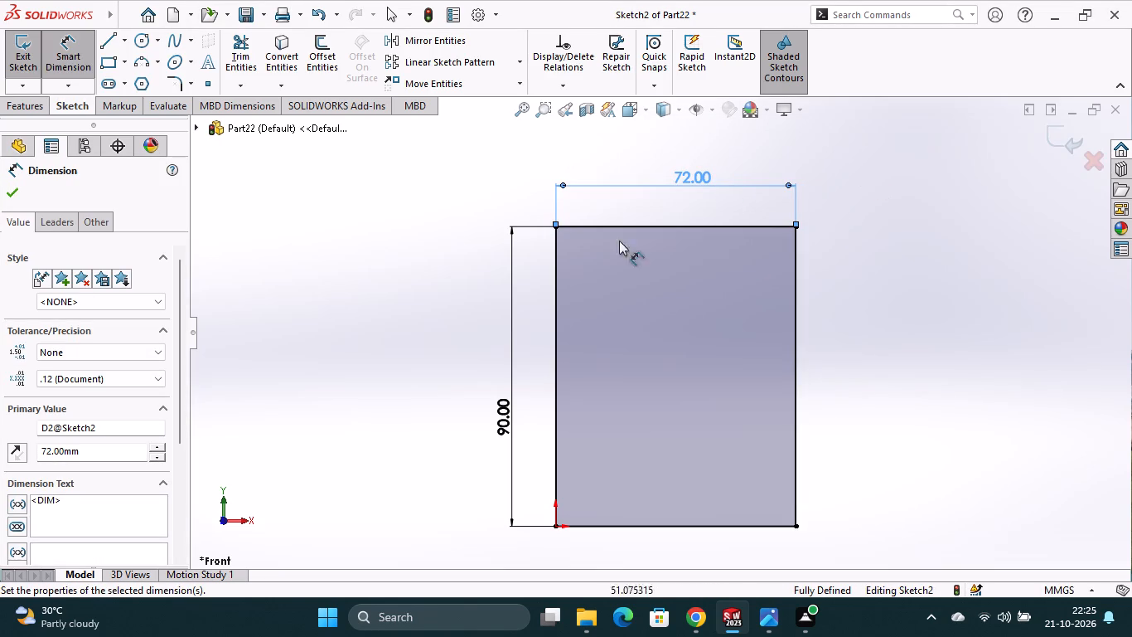
left_click(15, 197)
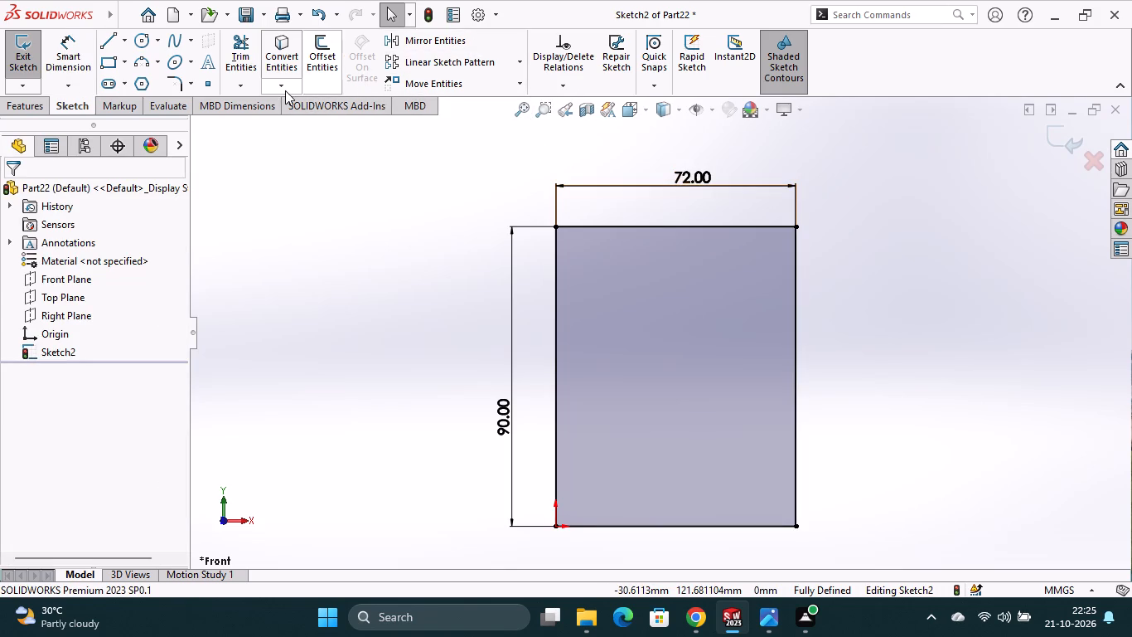
Extrude the rectangle as a boss with the Mid Plane end condition and a depth of 36 mm.
left_click(38, 108)
left_click(37, 78)
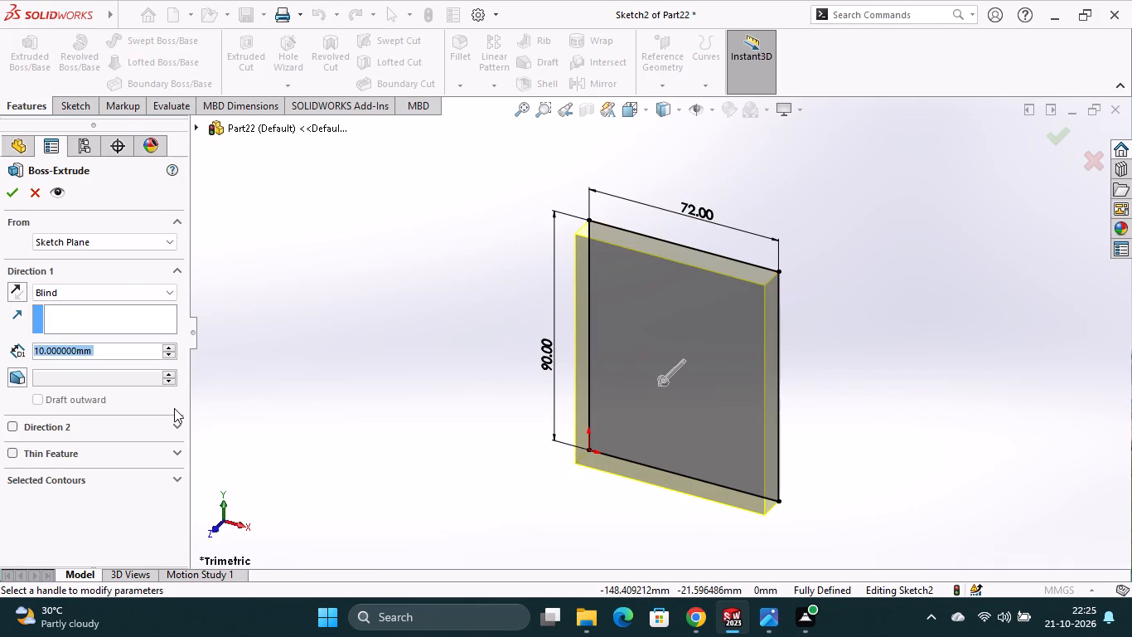
left_click(119, 294)
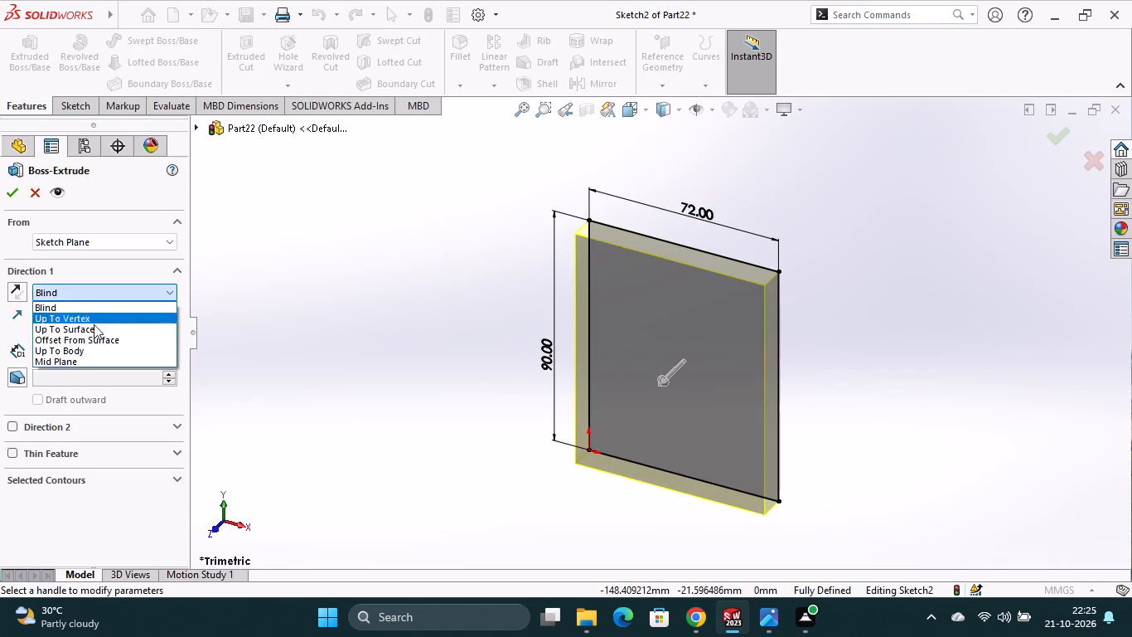
left_click(67, 362)
type("36")
key("Return")
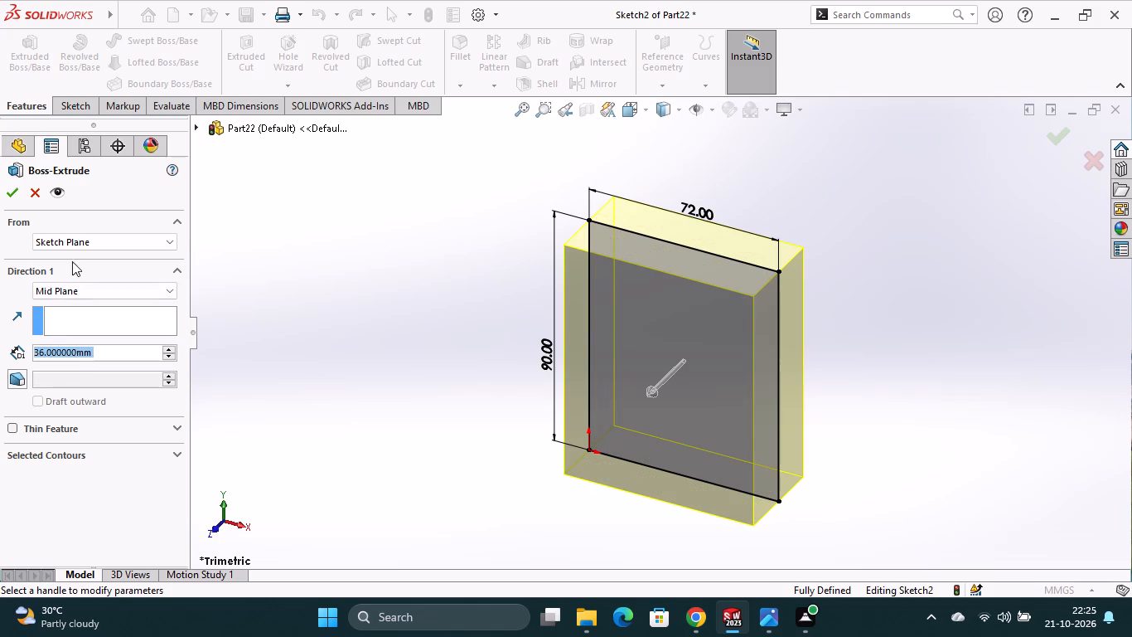
left_click(12, 192)
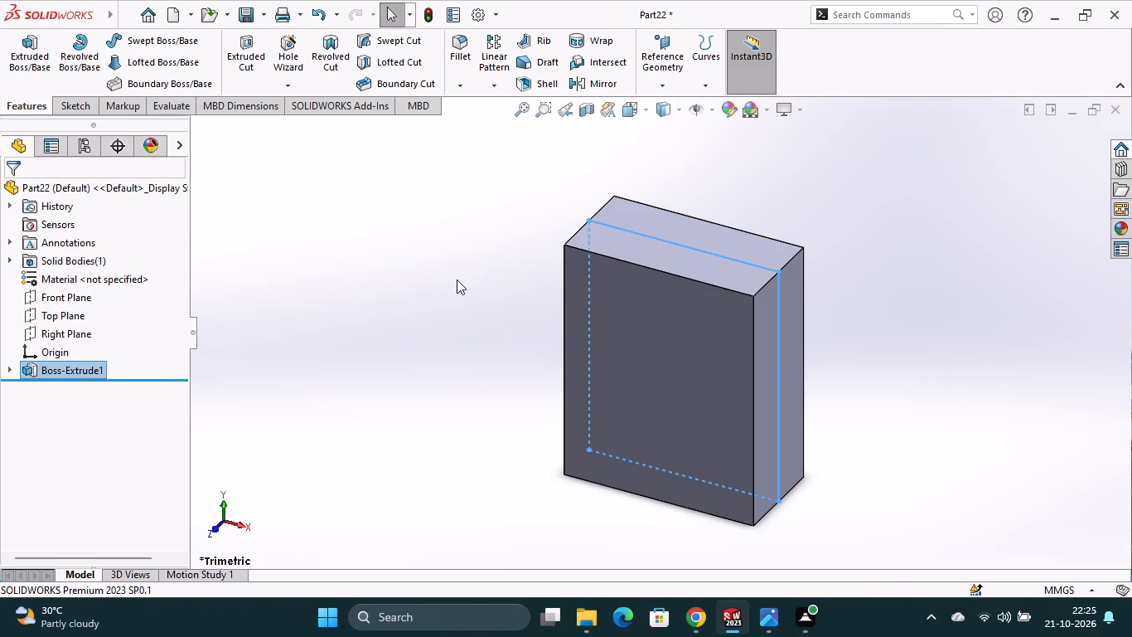
Start a sketch on the block's narrow right side face and draw a horizontal centerline between its vertical edges' midpoints.
left_click(768, 401)
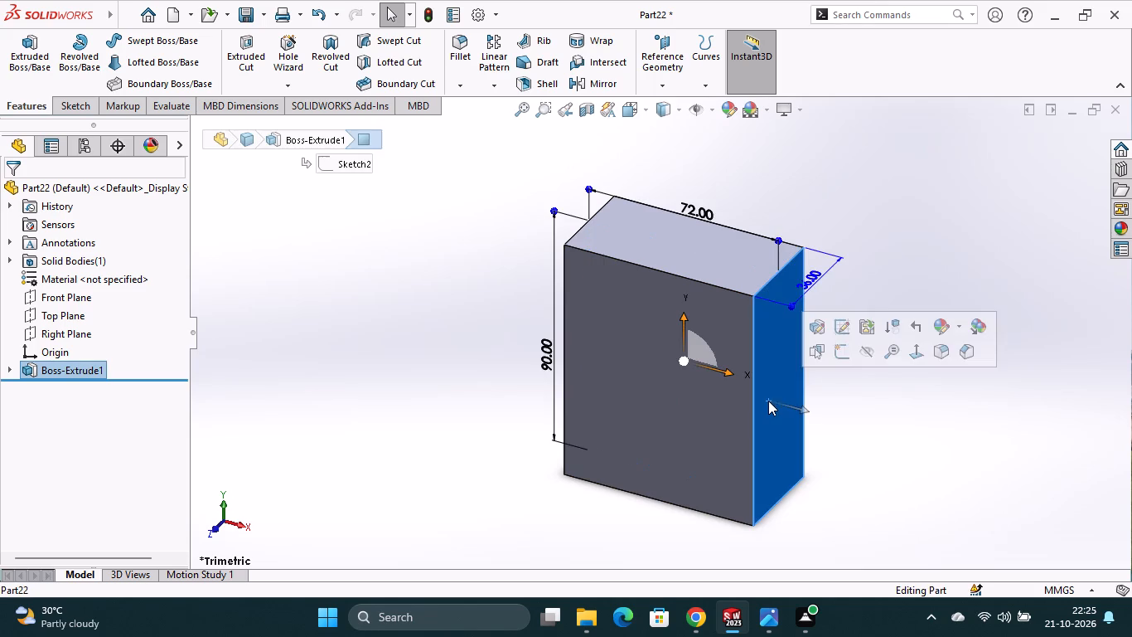
left_click(839, 354)
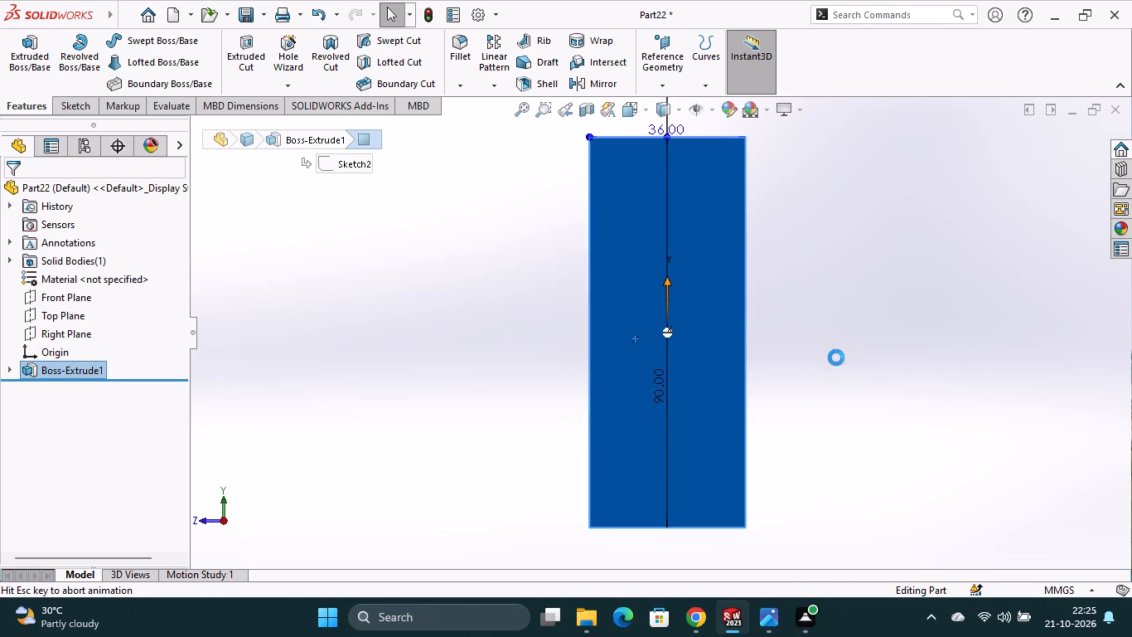
left_click(128, 42)
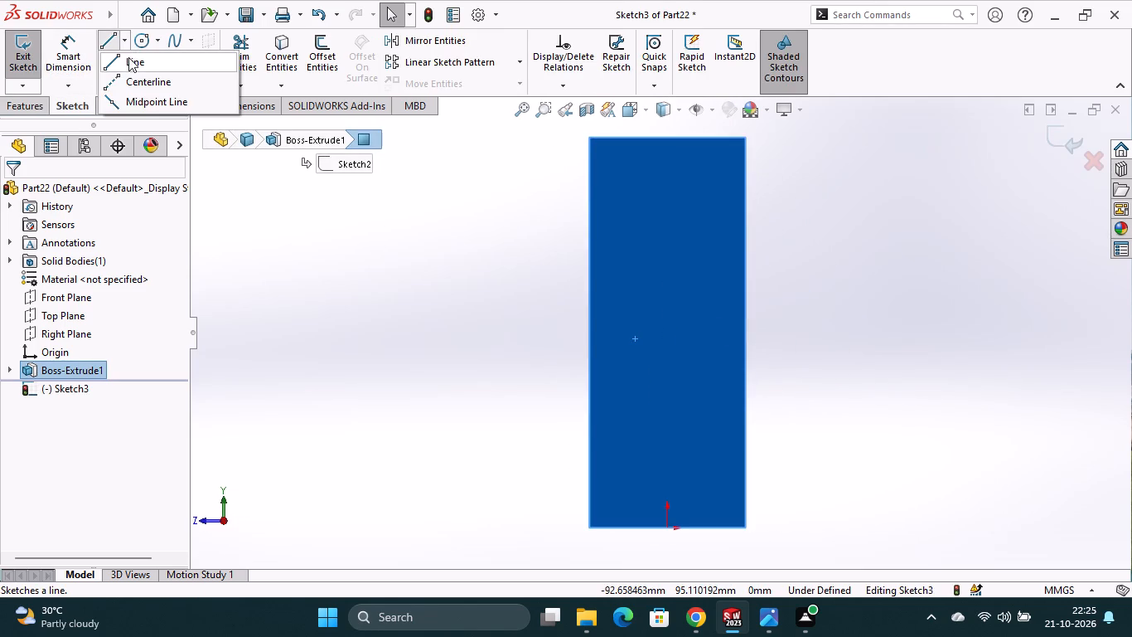
left_click(133, 78)
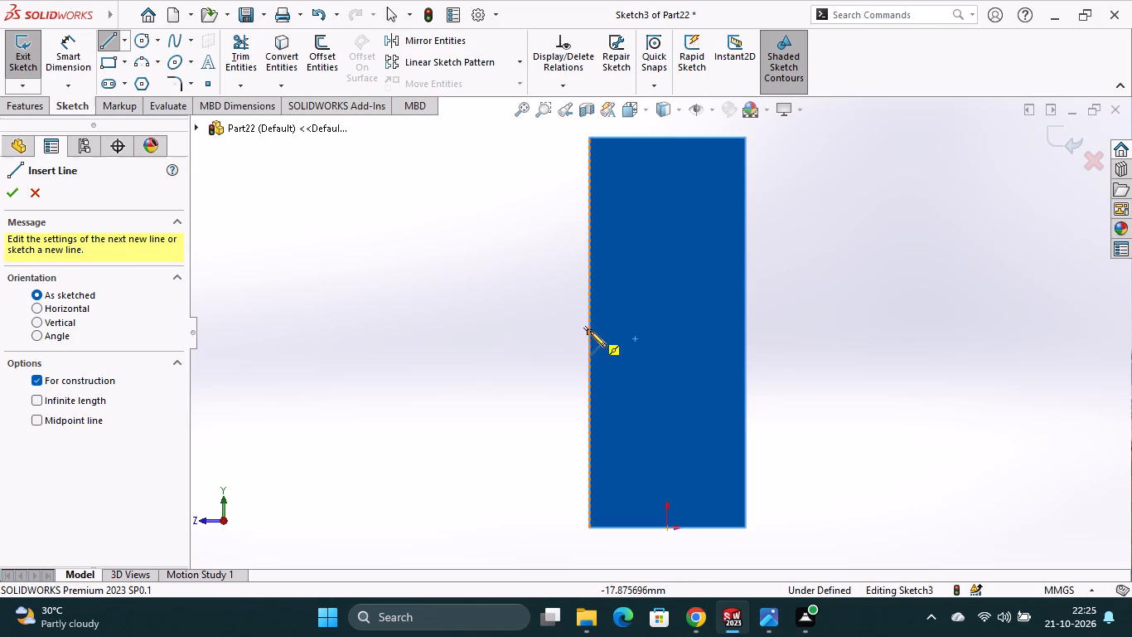
left_click(590, 333)
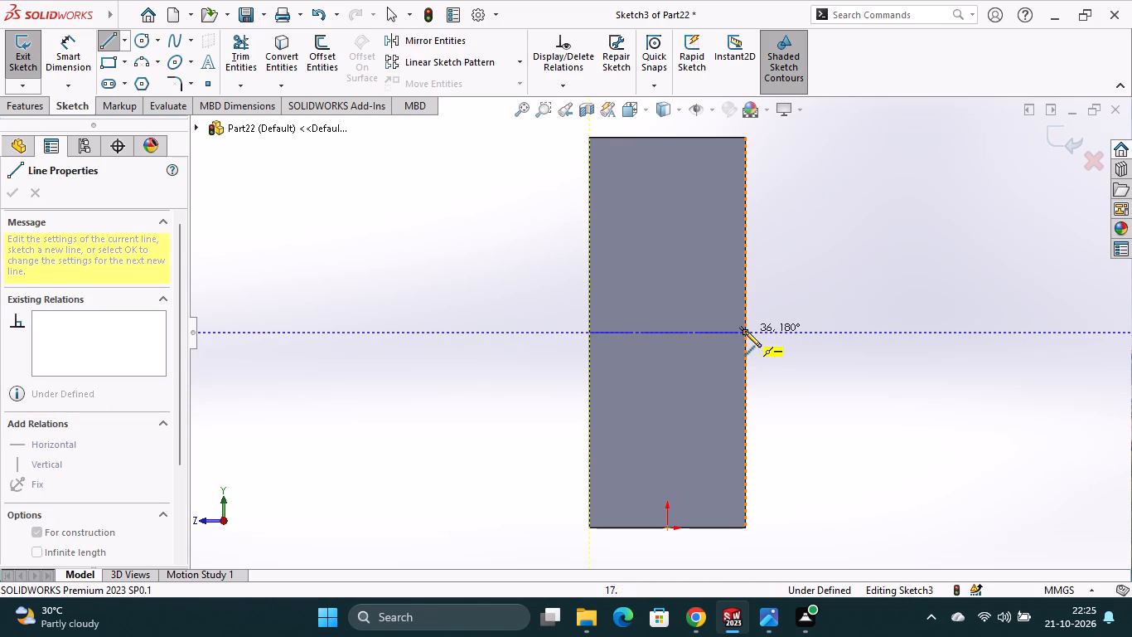
left_click(745, 331)
key("Escape")
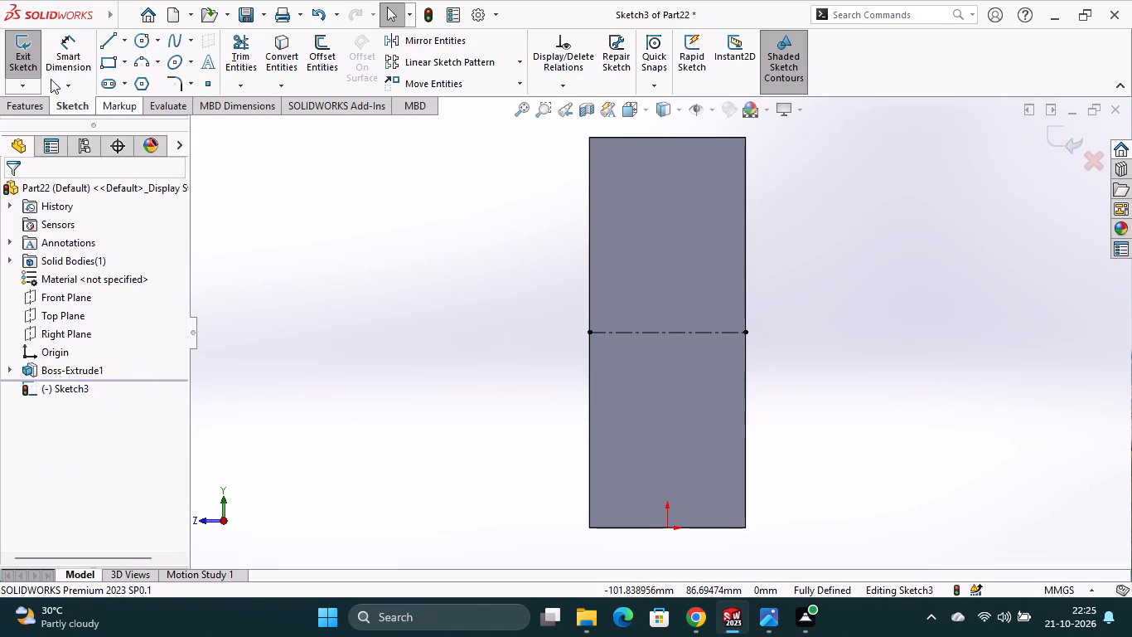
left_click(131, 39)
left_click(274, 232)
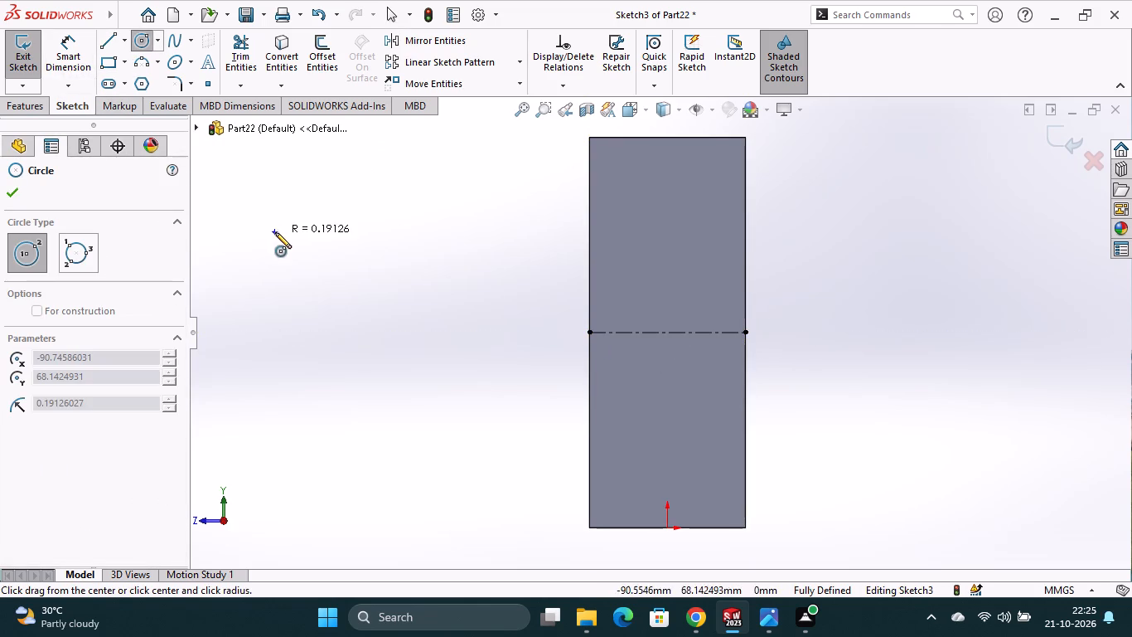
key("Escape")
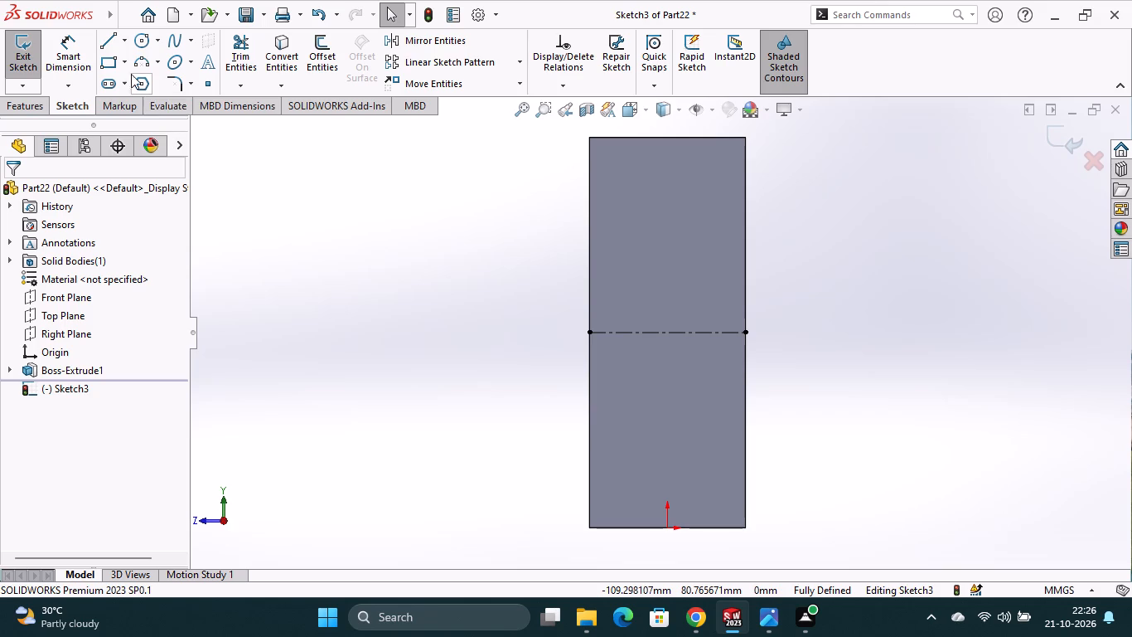
Draw a vertical centerline on the side face from the top edge's midpoint down to the origin on the bottom edge.
left_click(128, 46)
left_click(129, 76)
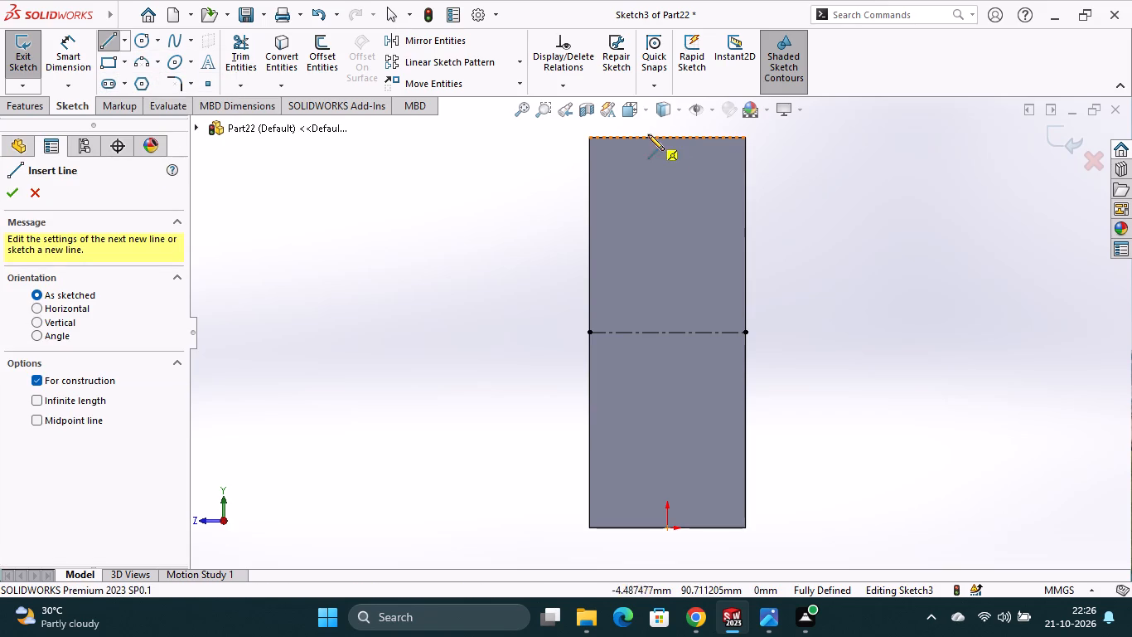
left_click(665, 137)
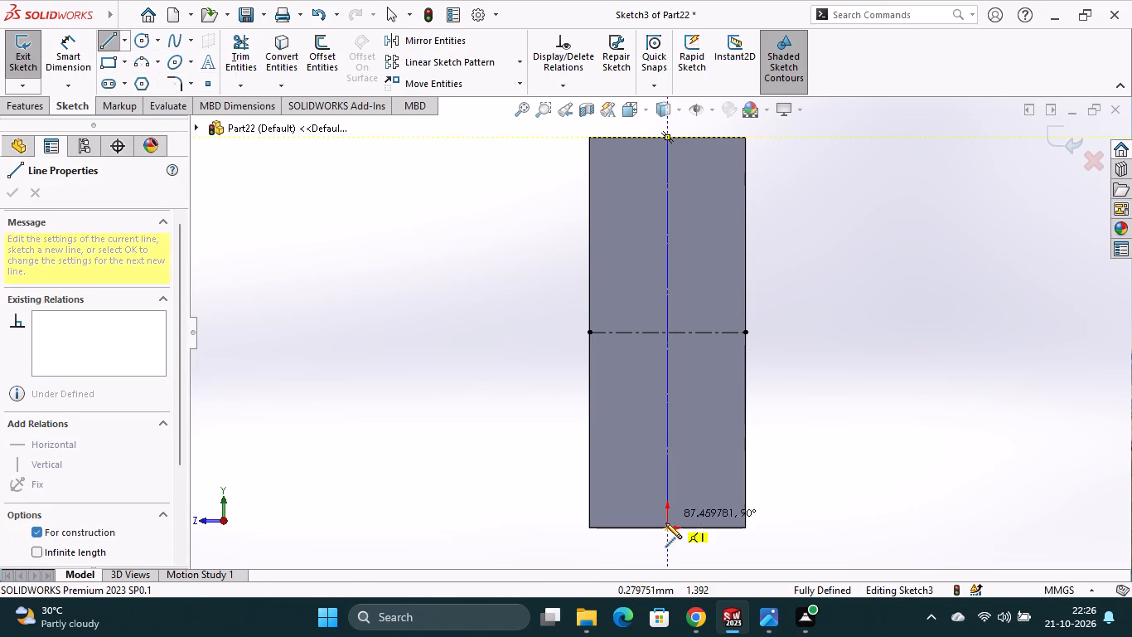
left_click(665, 528)
key("Escape")
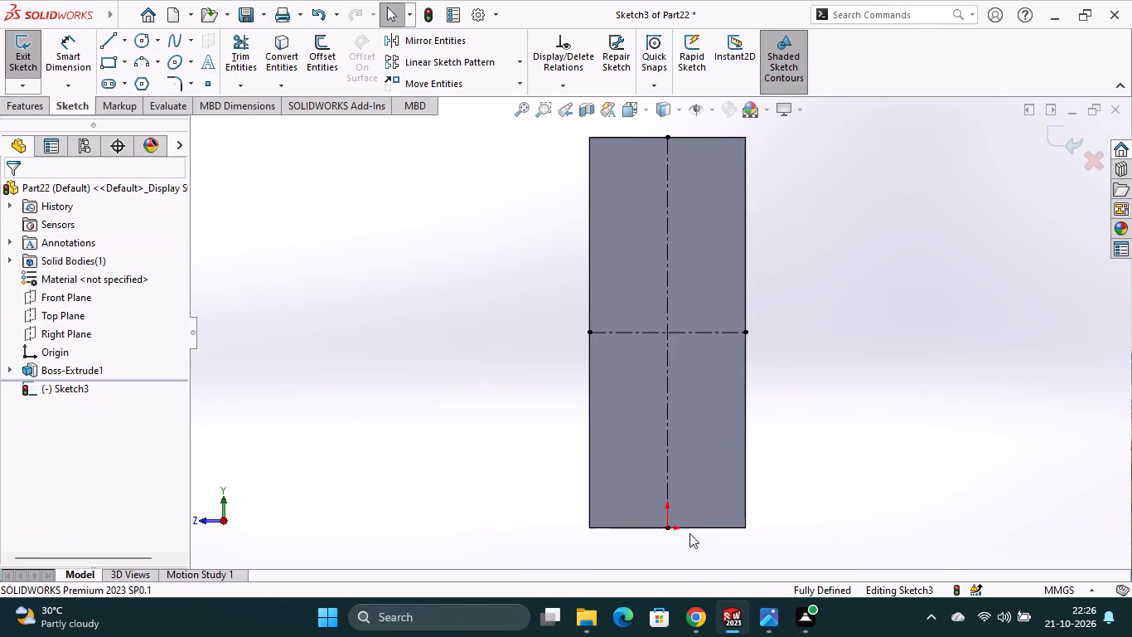
Sketch a narrow upright corner rectangle against the side face's left edge, spanning the horizontal centerline.
left_click(108, 61)
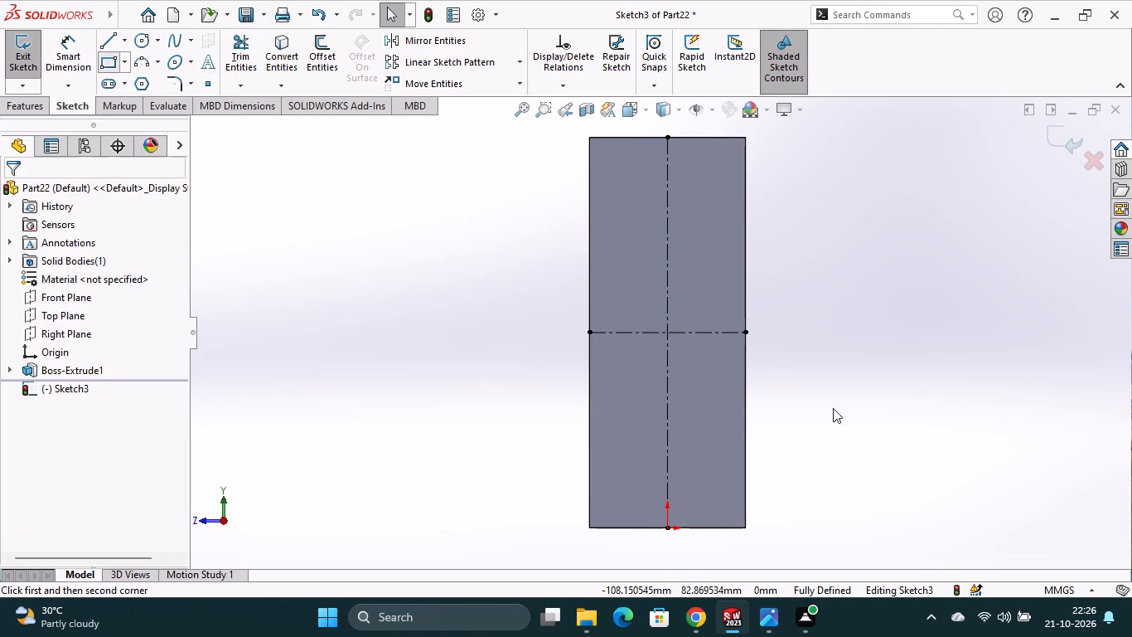
left_click(590, 271)
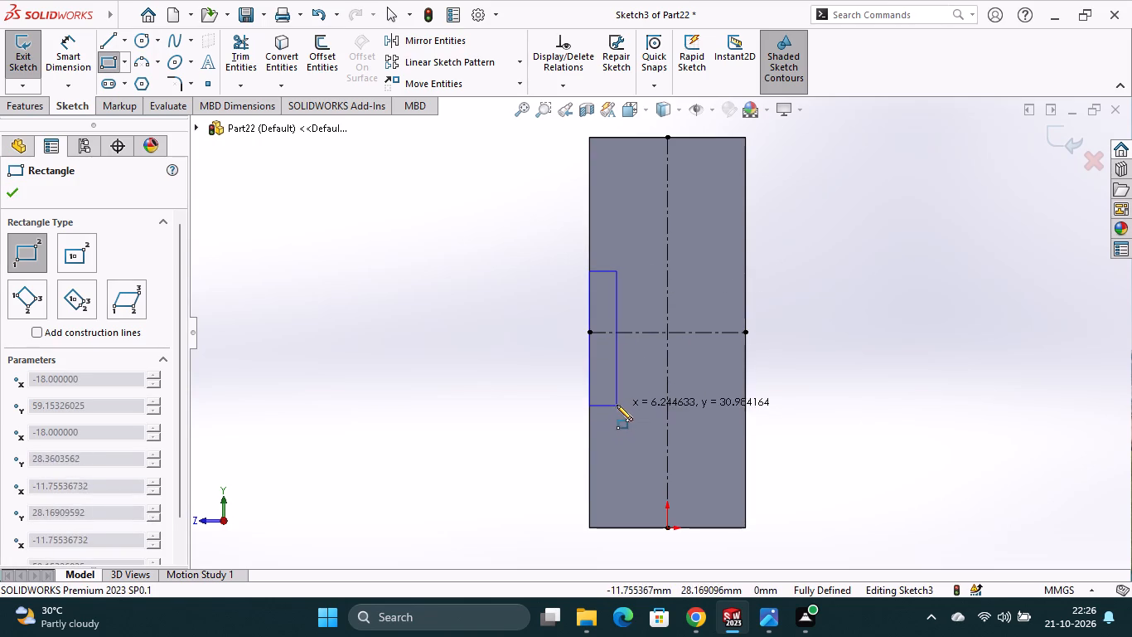
left_click(622, 400)
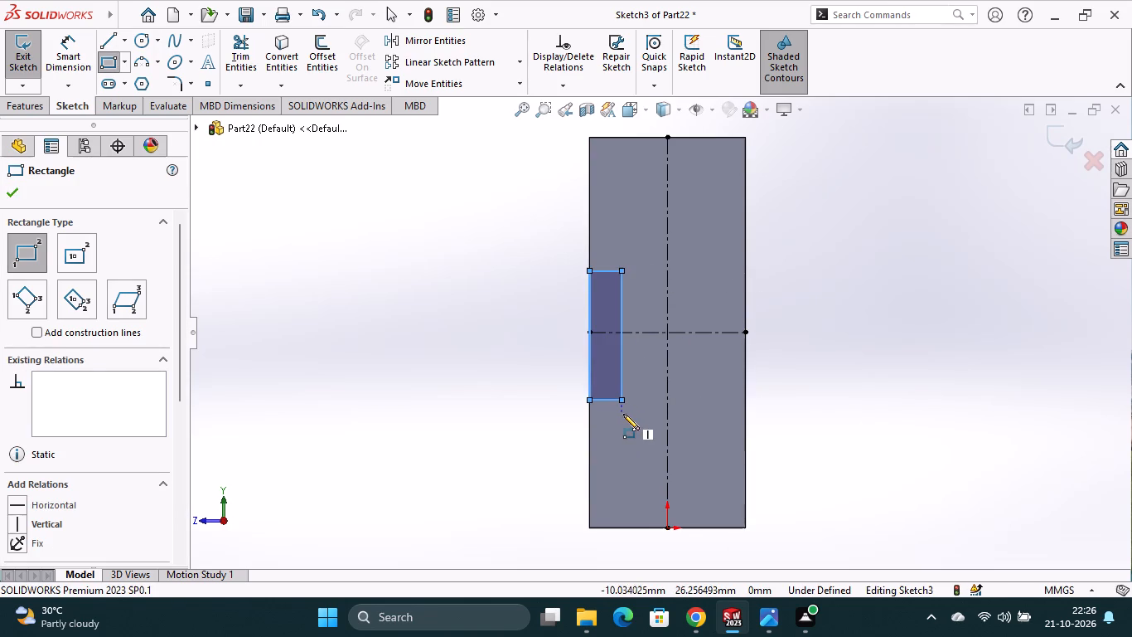
key("Escape")
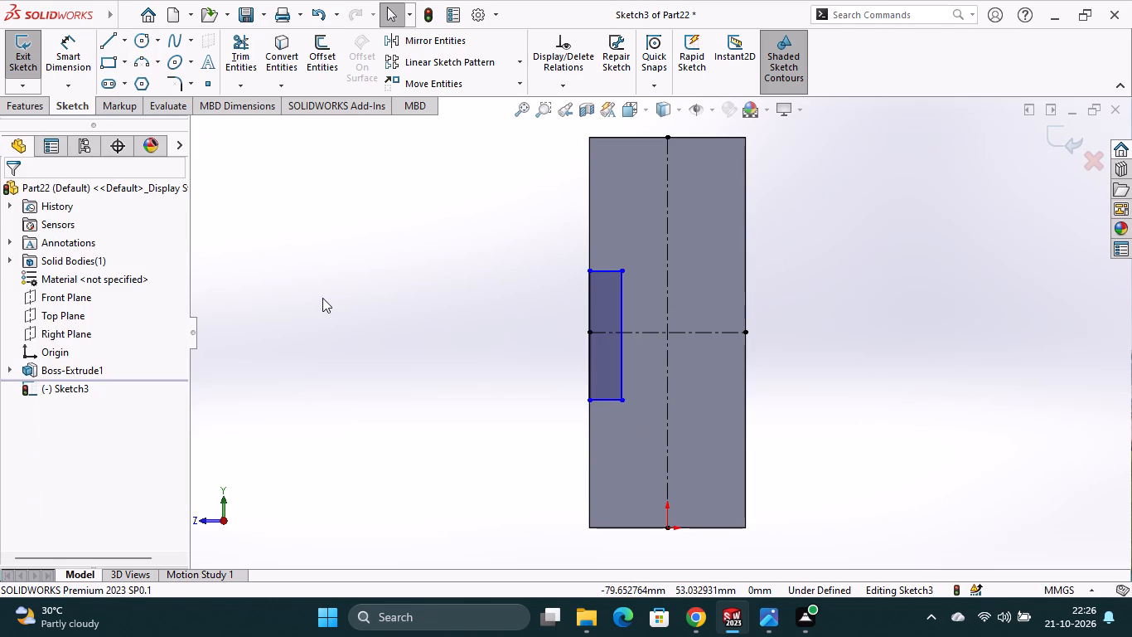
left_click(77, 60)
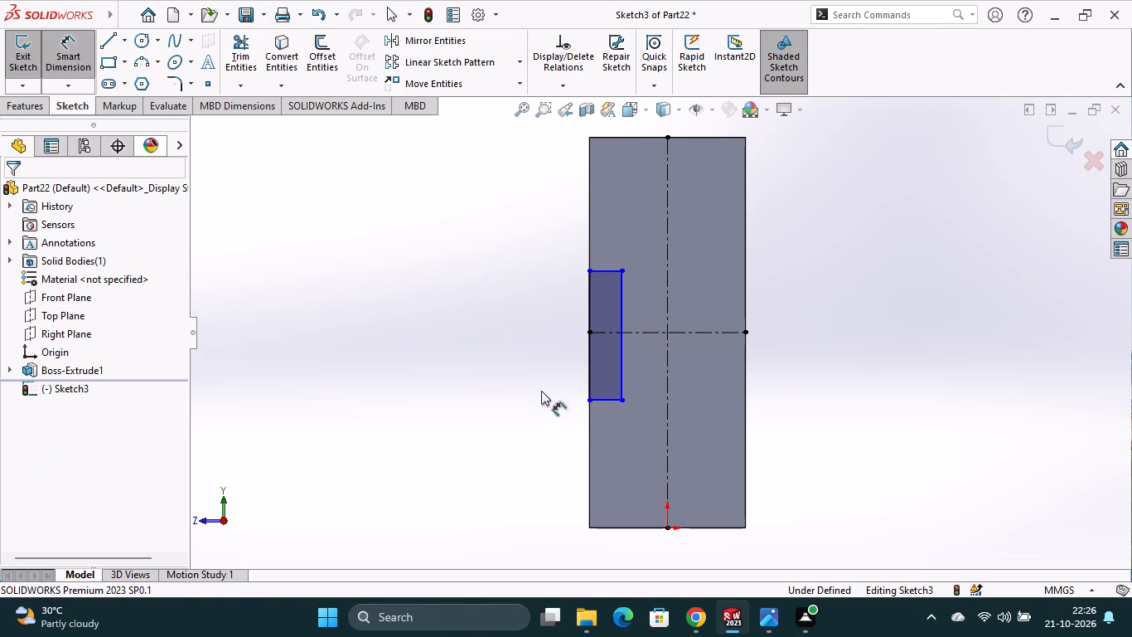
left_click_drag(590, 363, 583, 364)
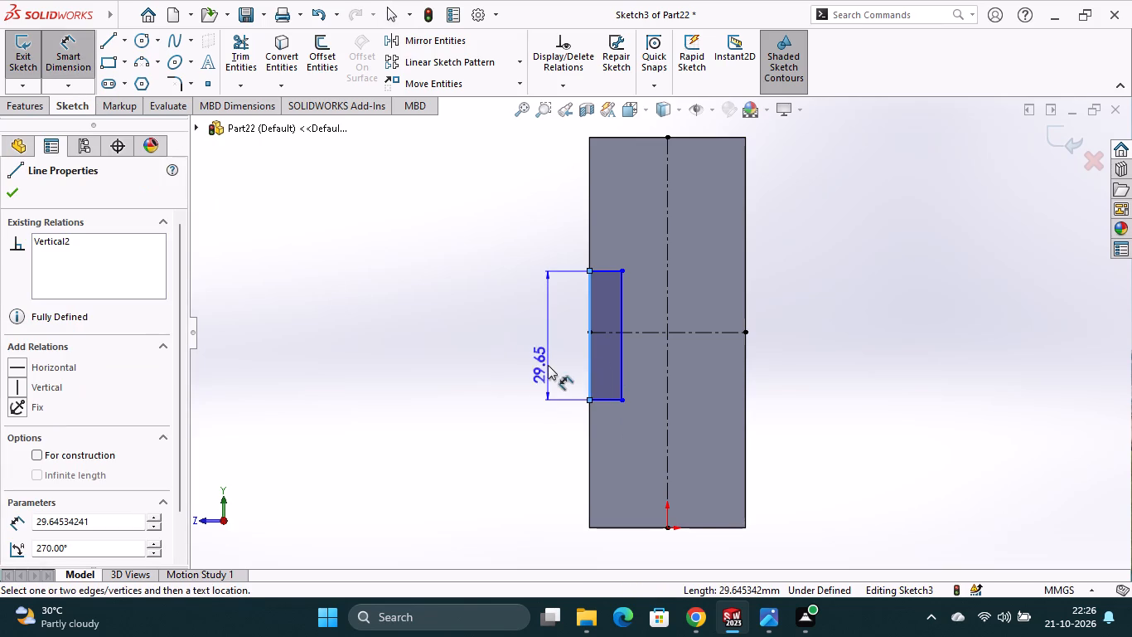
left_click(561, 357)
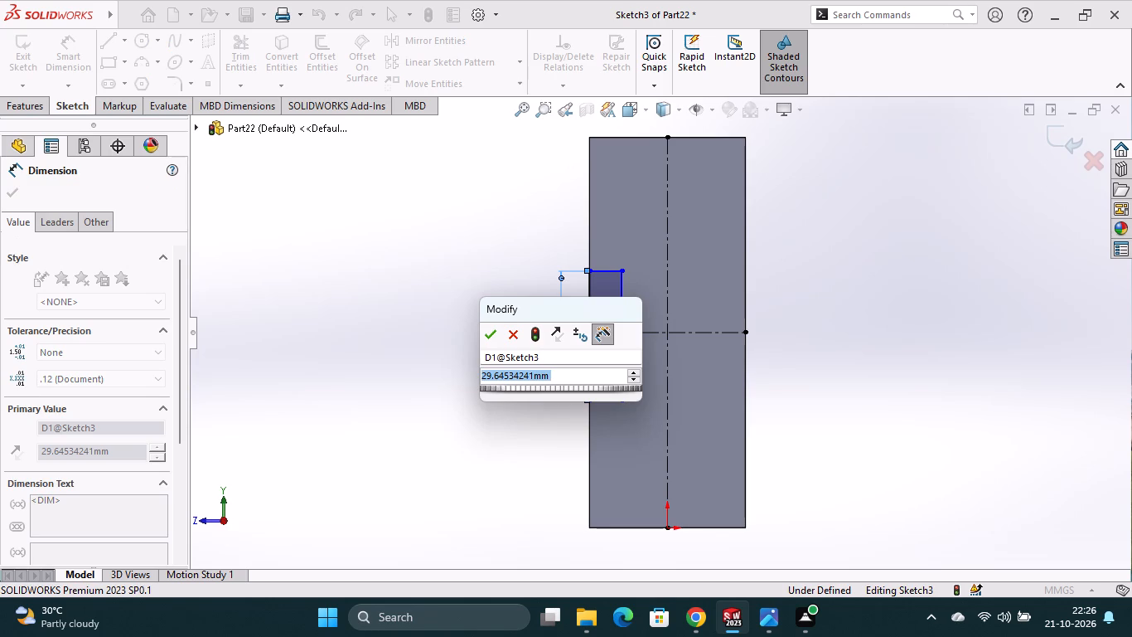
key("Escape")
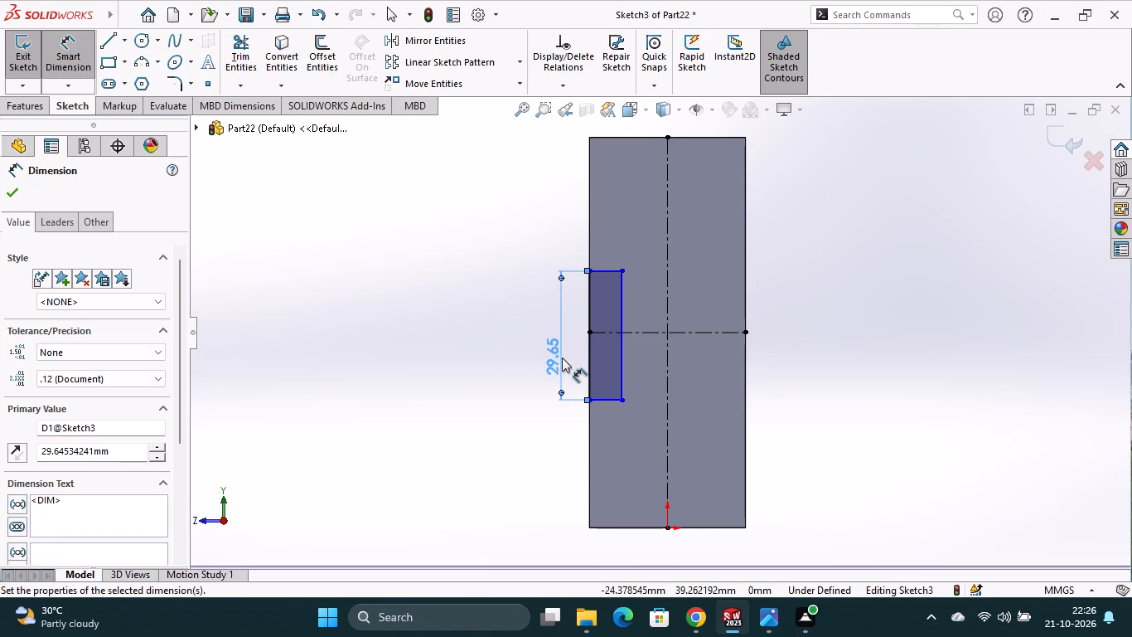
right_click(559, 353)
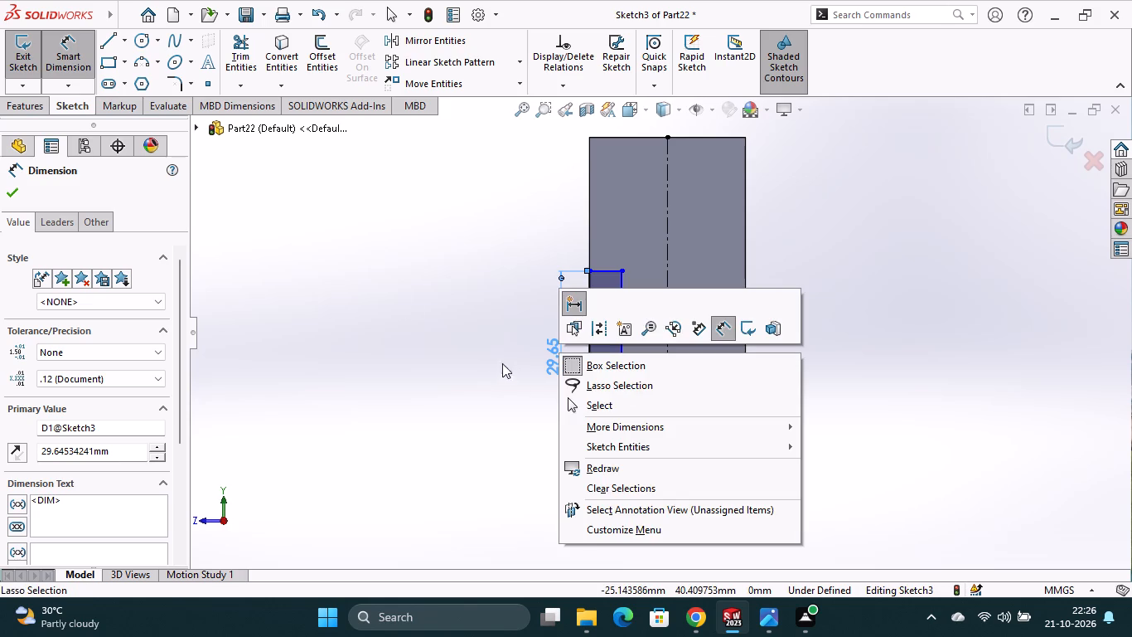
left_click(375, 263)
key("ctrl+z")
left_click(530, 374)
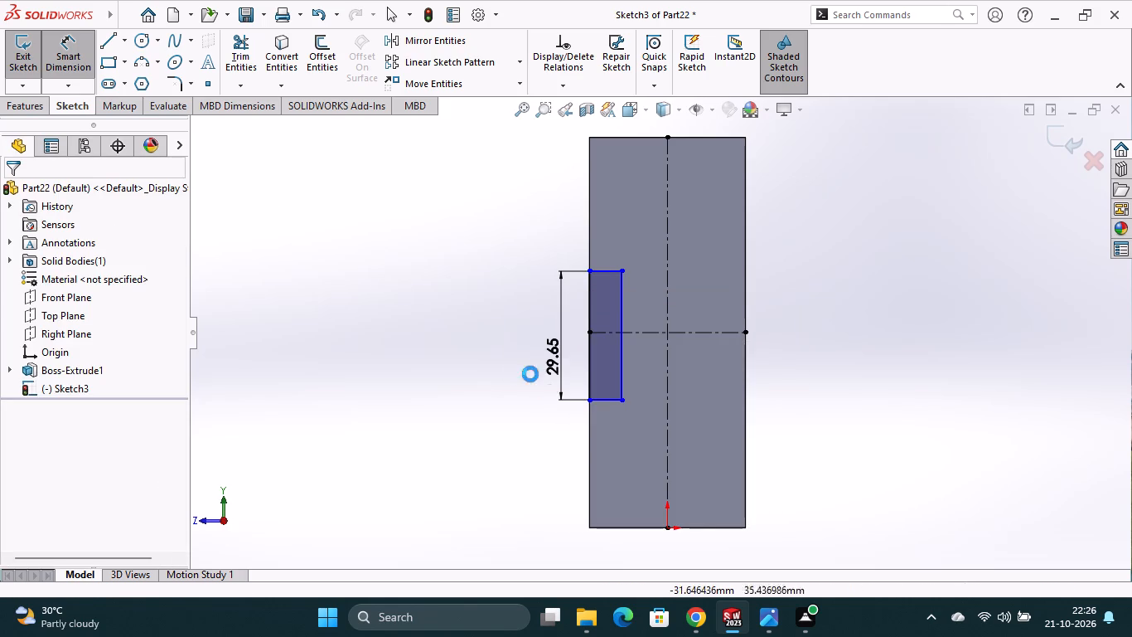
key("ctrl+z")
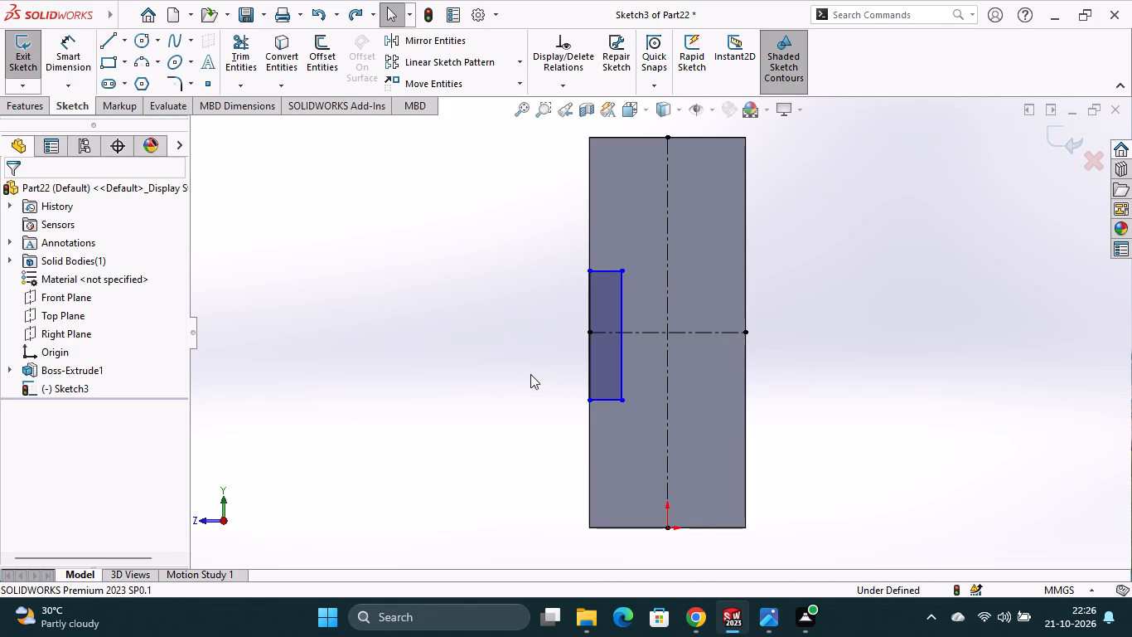
Undo the corner rectangle sketched against the side face's left edge.
key("ctrl+z")
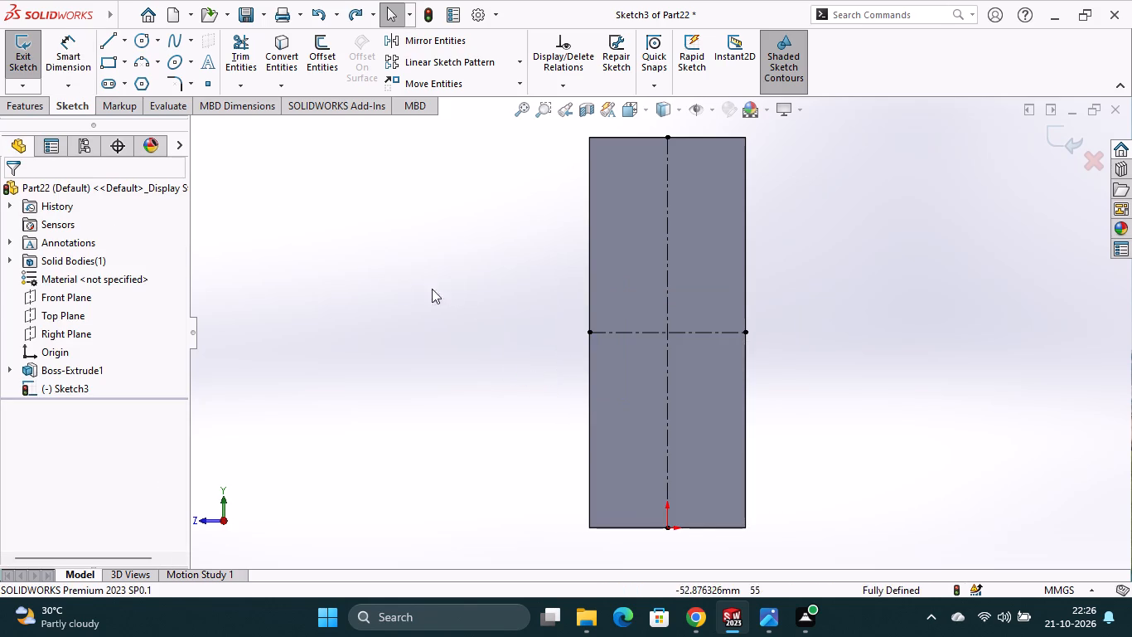
Draw a closed notch profile with lines against the side face's left edge, about 8 mm wide and 39 mm tall, with a vertex on the horizontal centerline.
left_click(113, 48)
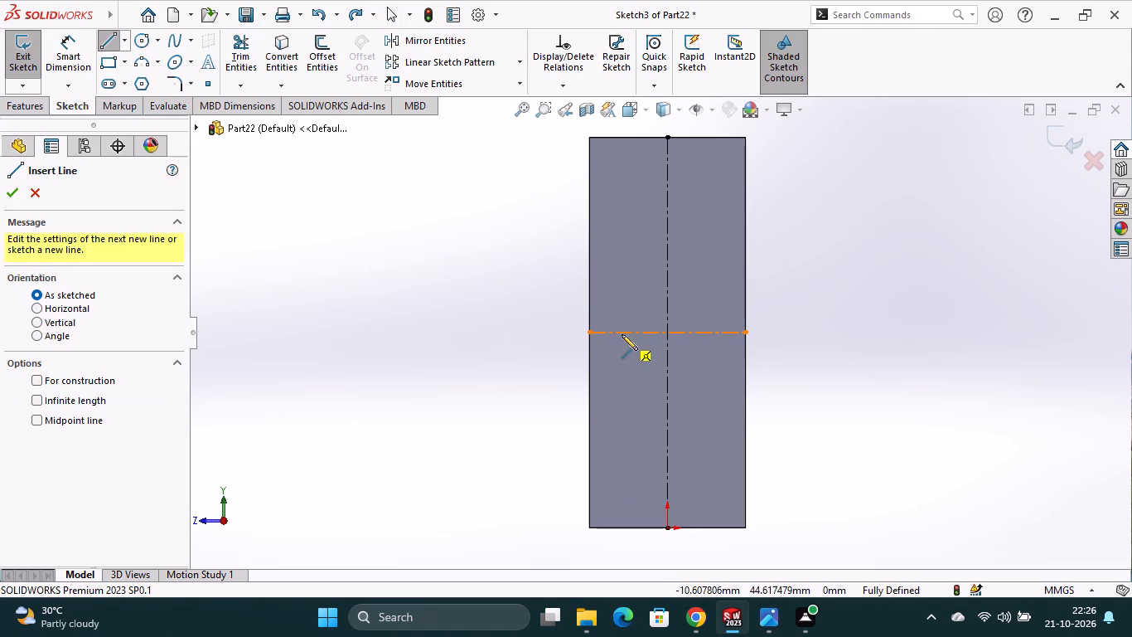
left_click(591, 249)
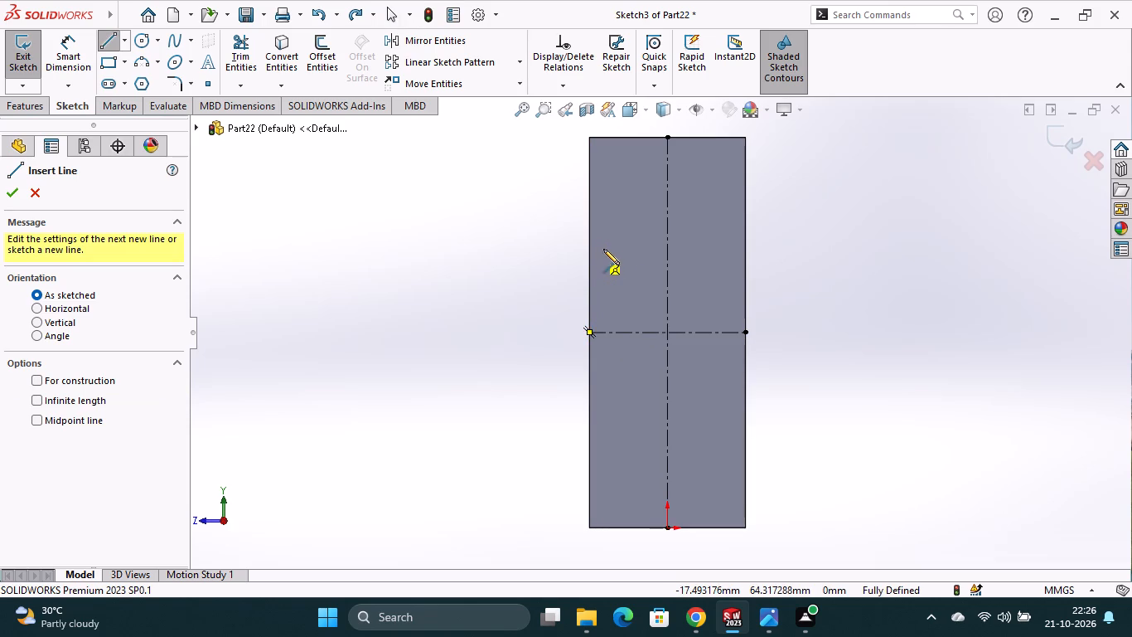
left_click(624, 248)
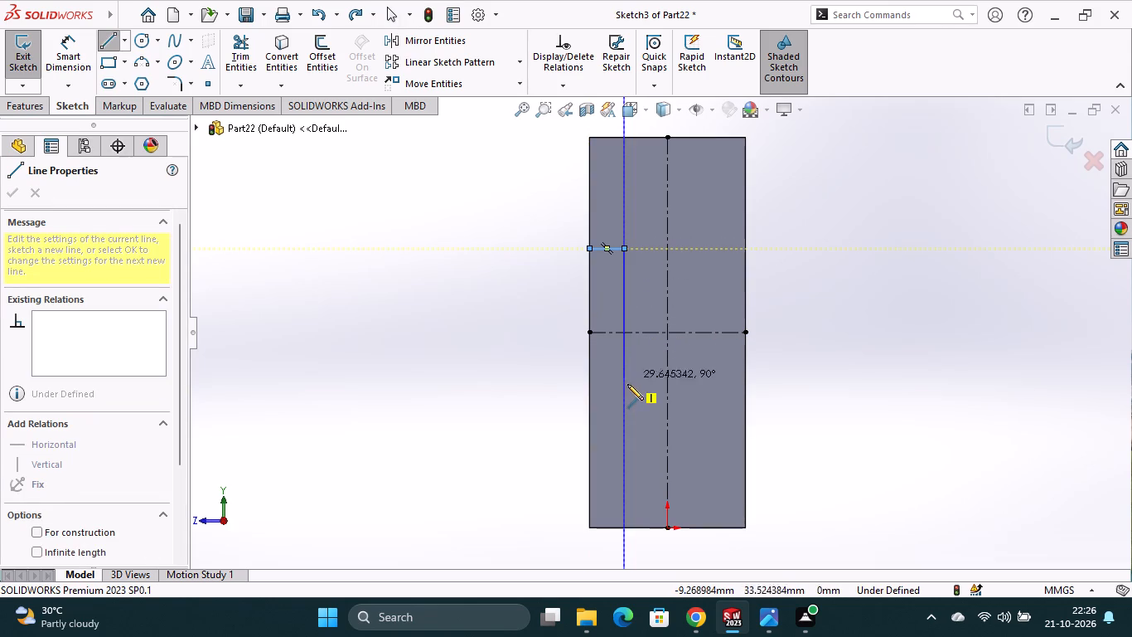
left_click(625, 333)
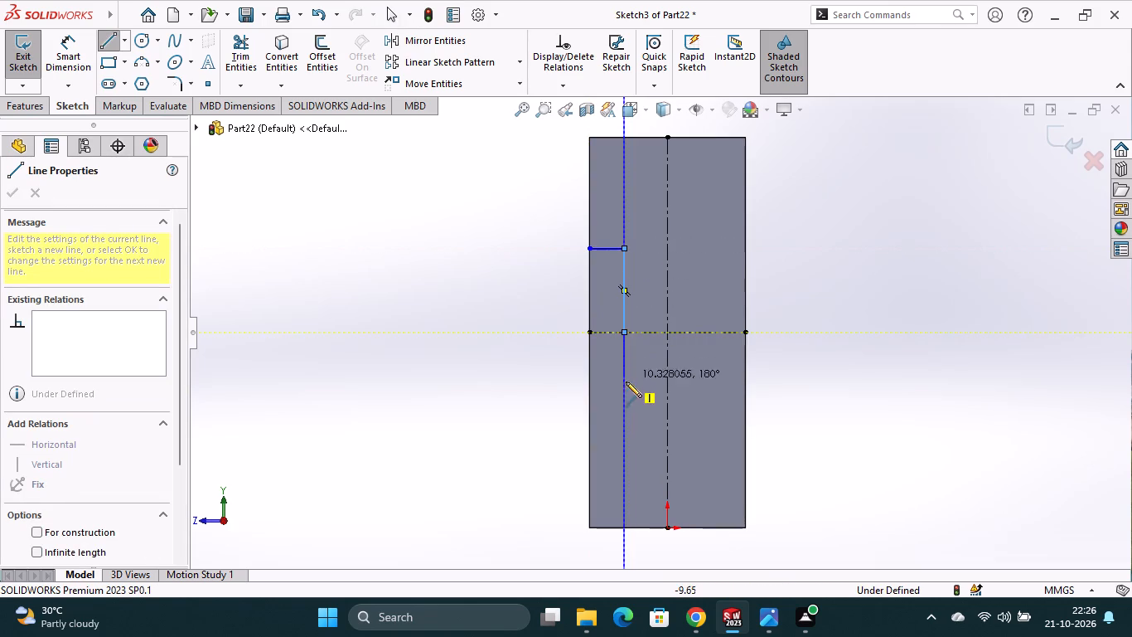
left_click(622, 419)
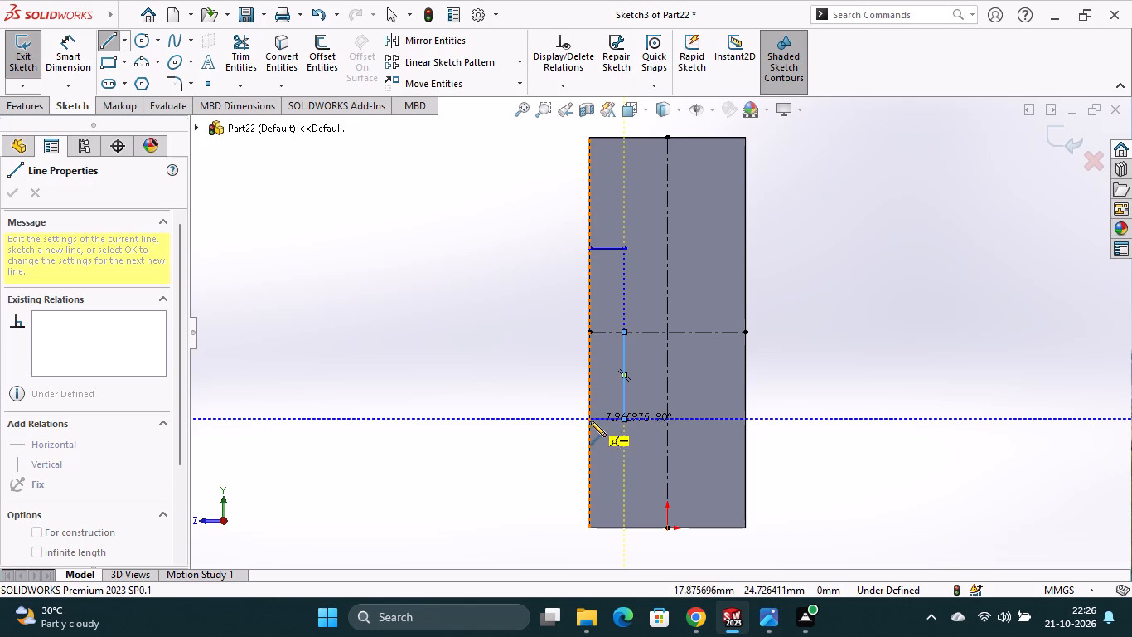
left_click(588, 421)
left_click(586, 248)
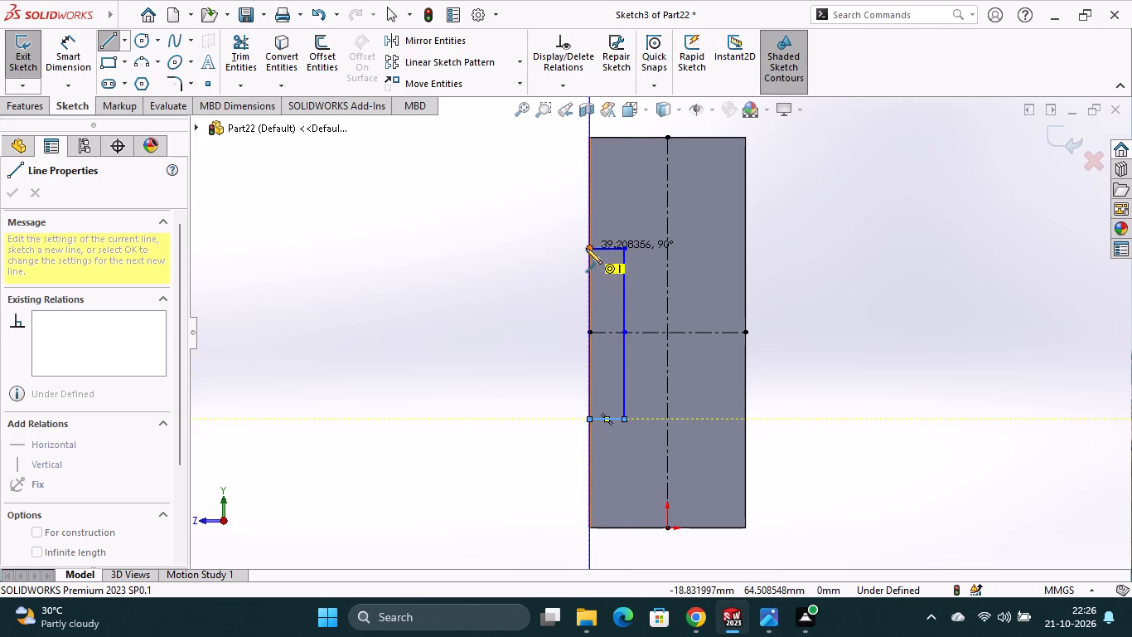
key("Escape")
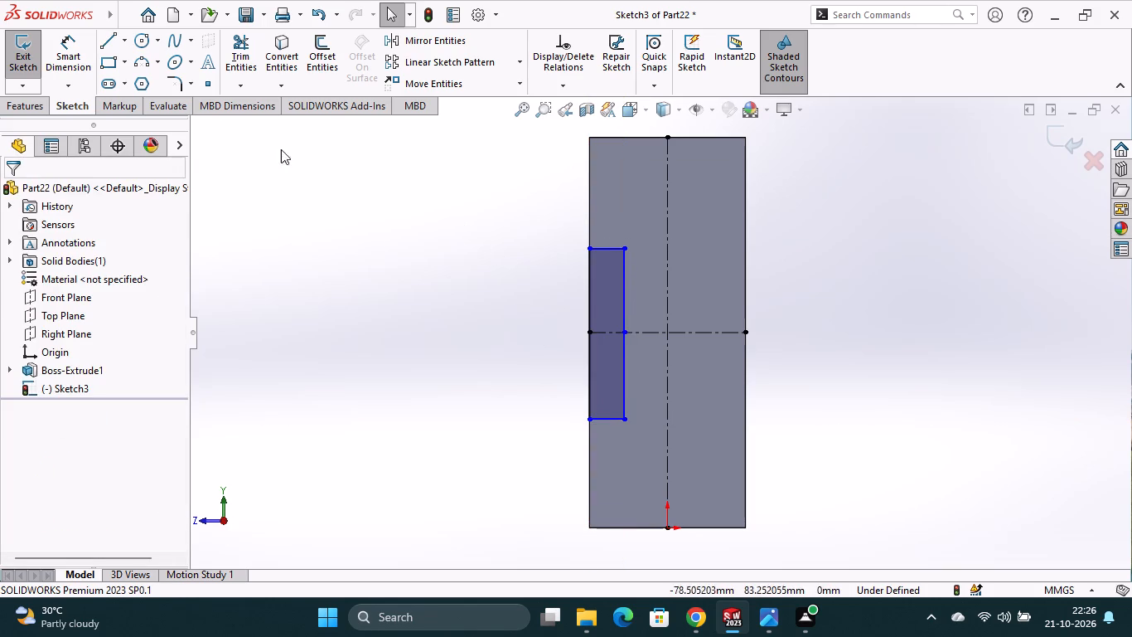
Dimension the distance from the side face's top edge to the notch's upper line as 24 mm.
left_click(79, 59)
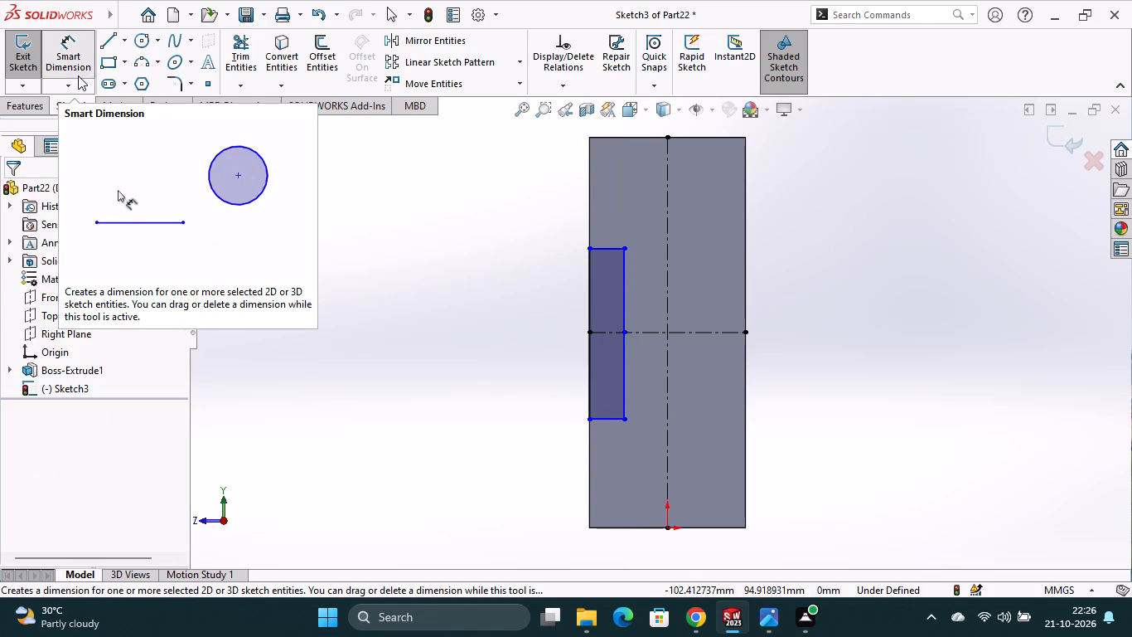
left_click(631, 139)
left_click(606, 250)
left_click(558, 209)
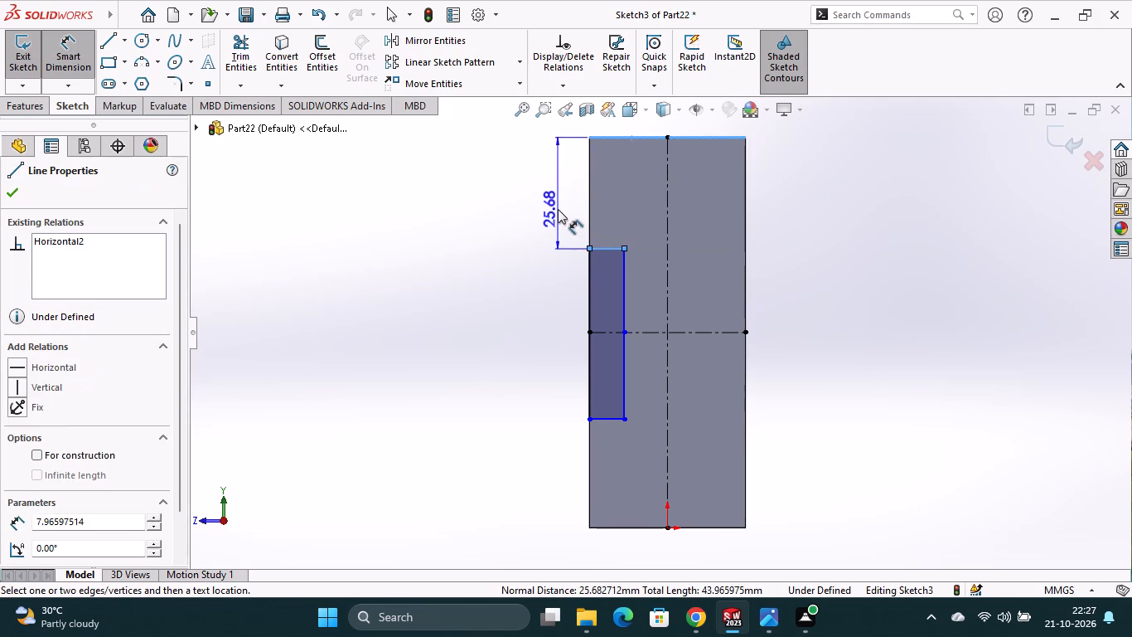
type("24")
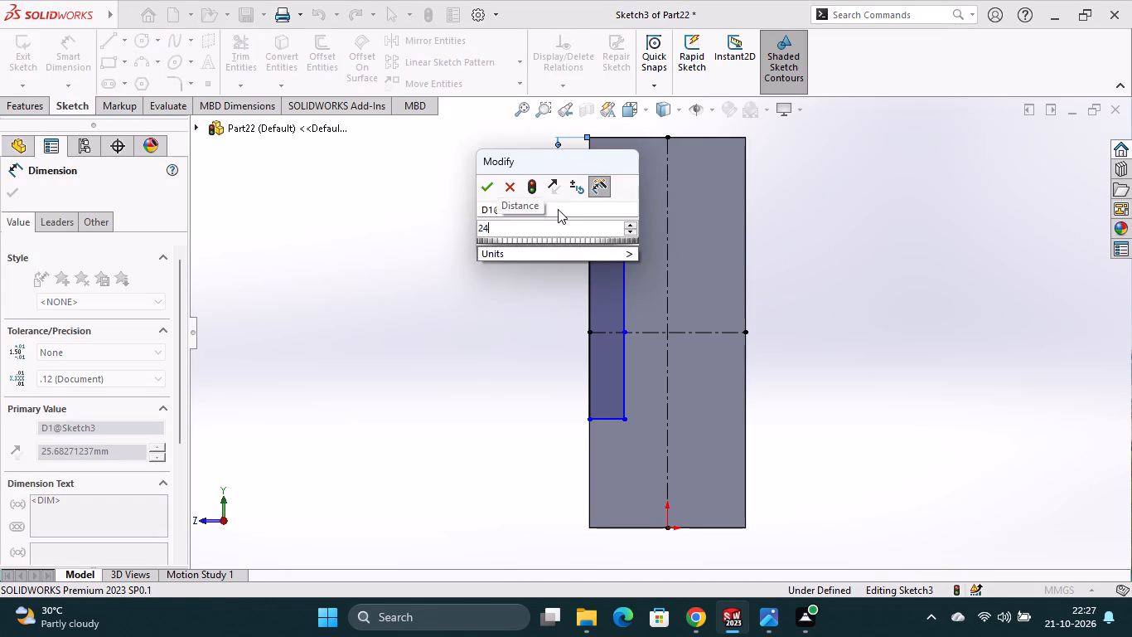
key("Return")
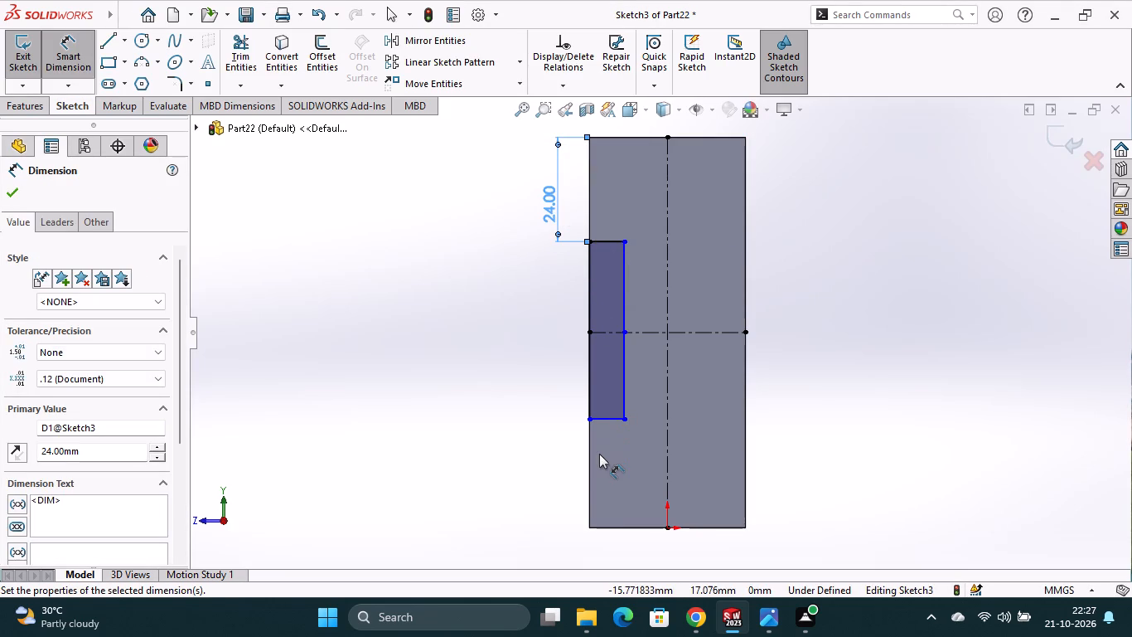
Dimension the distance from the side face's bottom edge to the notch's lower line as 30 mm.
scroll(607, 516, "up", 1)
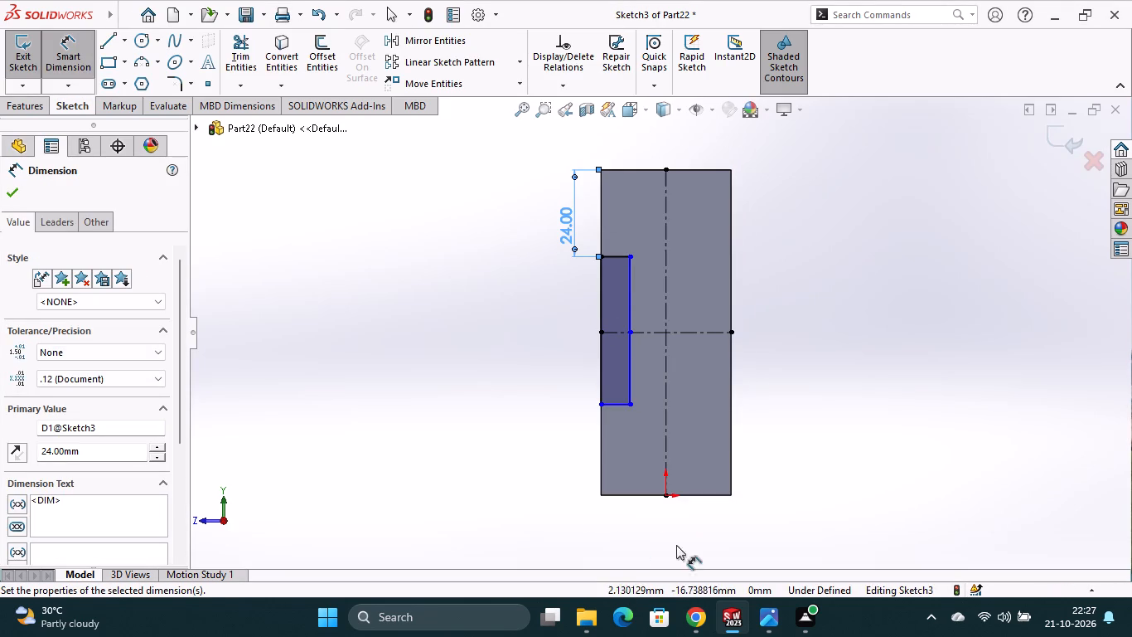
left_click(618, 493)
left_click(612, 404)
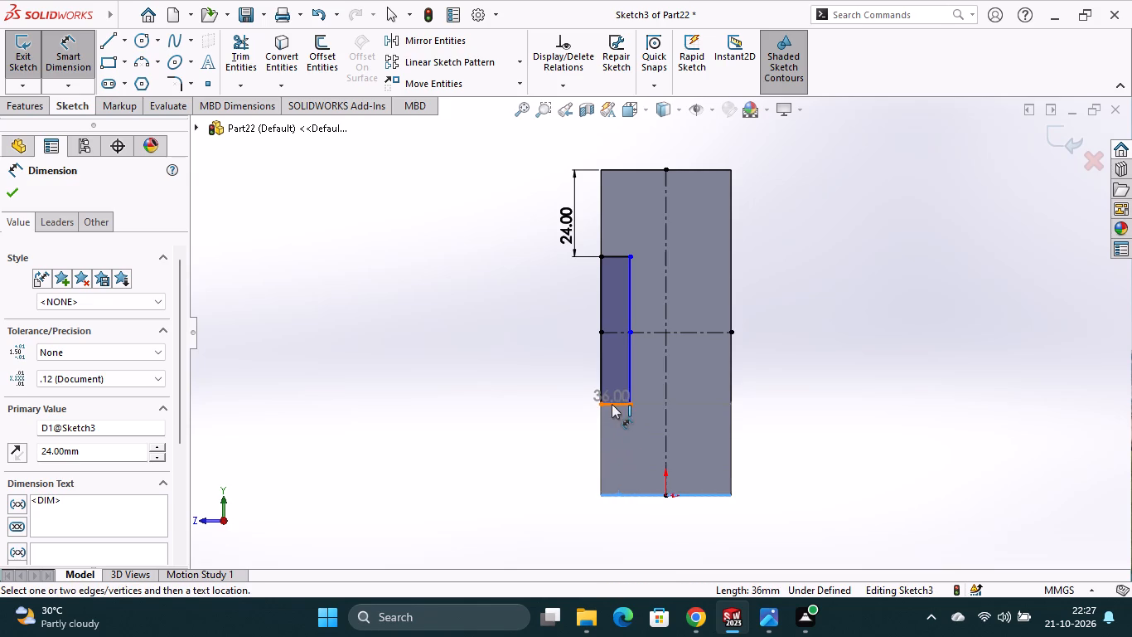
left_click(571, 458)
type("30")
key("Return")
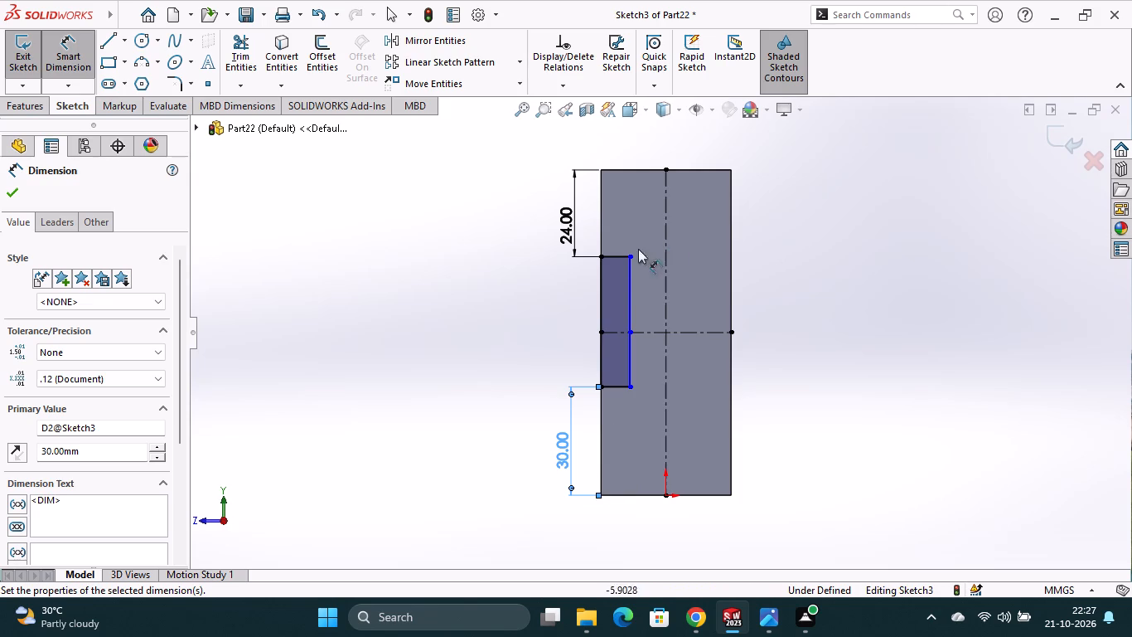
Dimension the length of the notch's upper horizontal line as 12 mm.
left_click(611, 255)
left_click(617, 246)
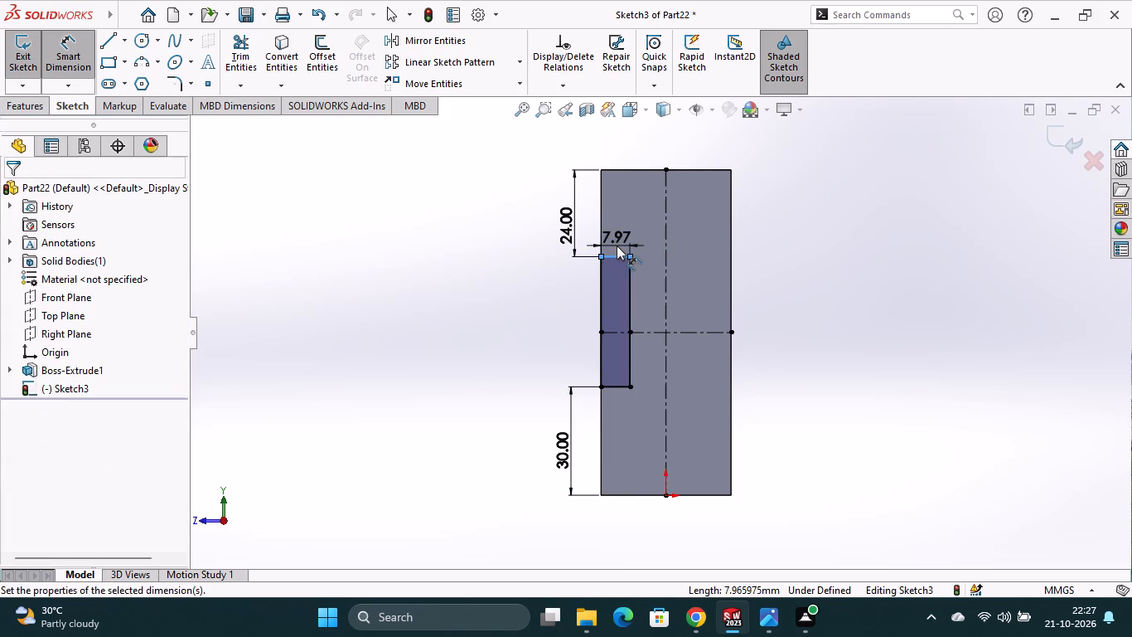
type("12")
key("Return")
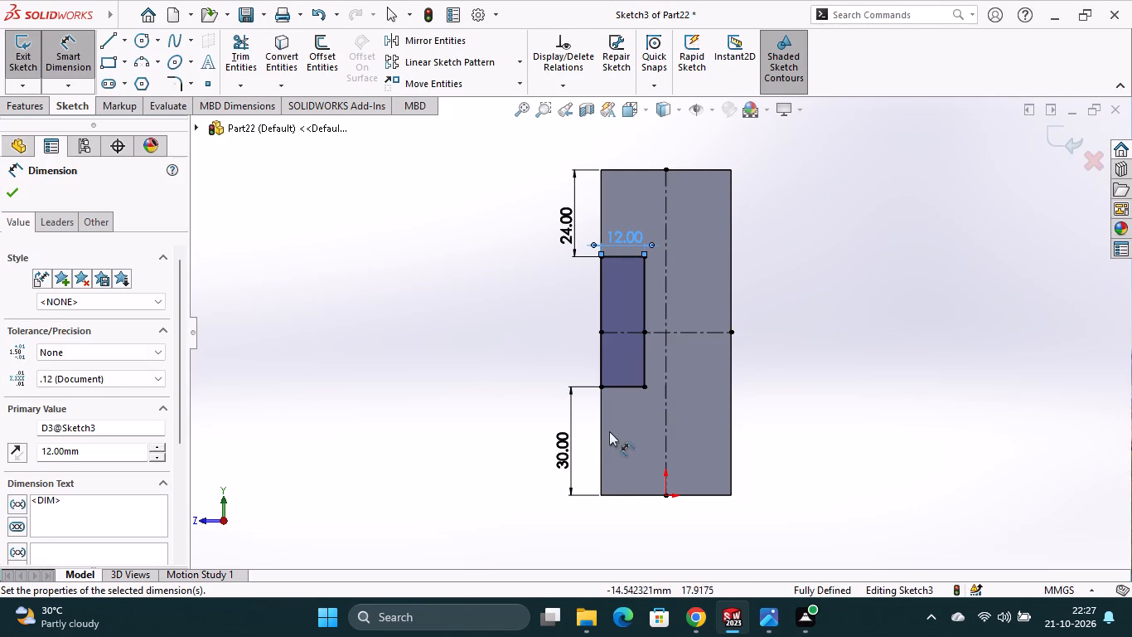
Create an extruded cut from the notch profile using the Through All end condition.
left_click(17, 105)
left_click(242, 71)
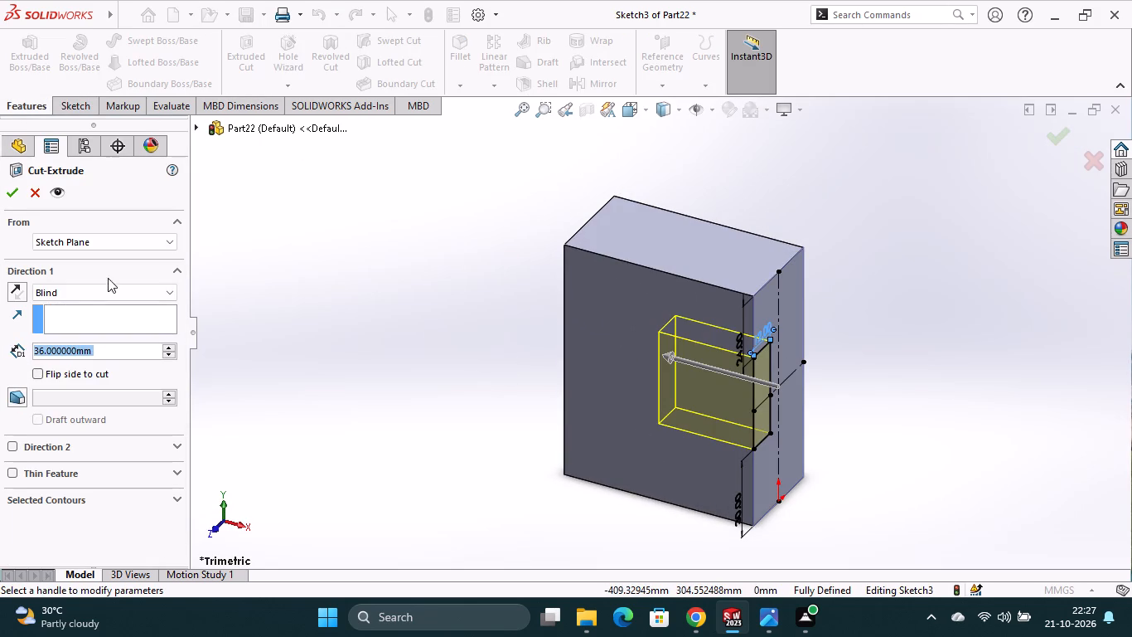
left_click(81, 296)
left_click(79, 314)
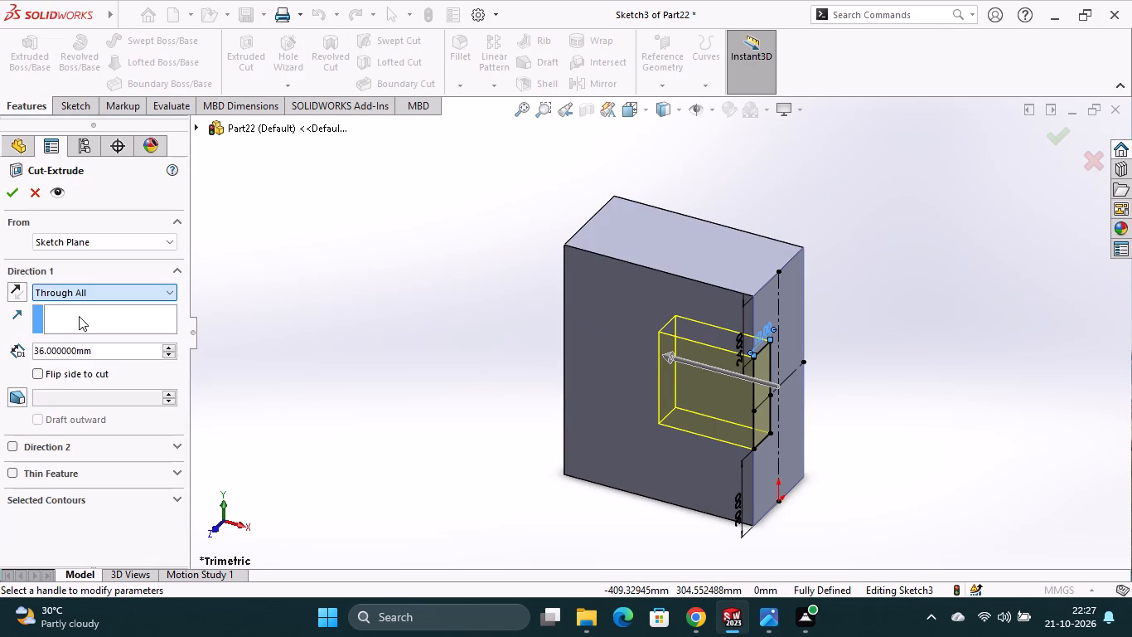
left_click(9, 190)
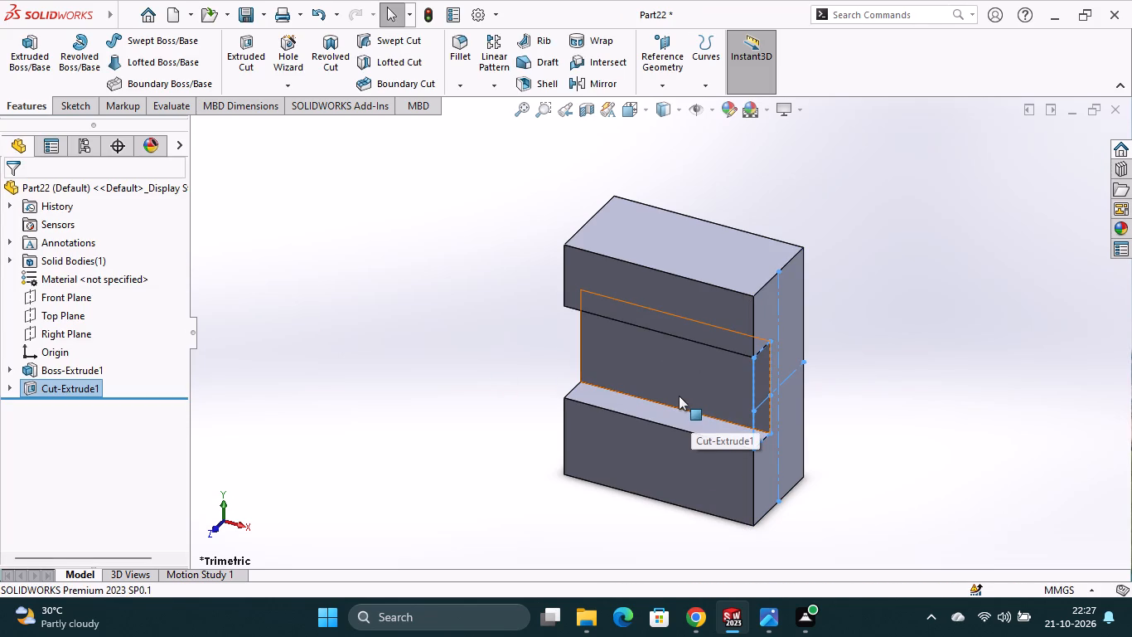
Undo the extruded cut and exit the side-face notch sketch.
key("ctrl+z")
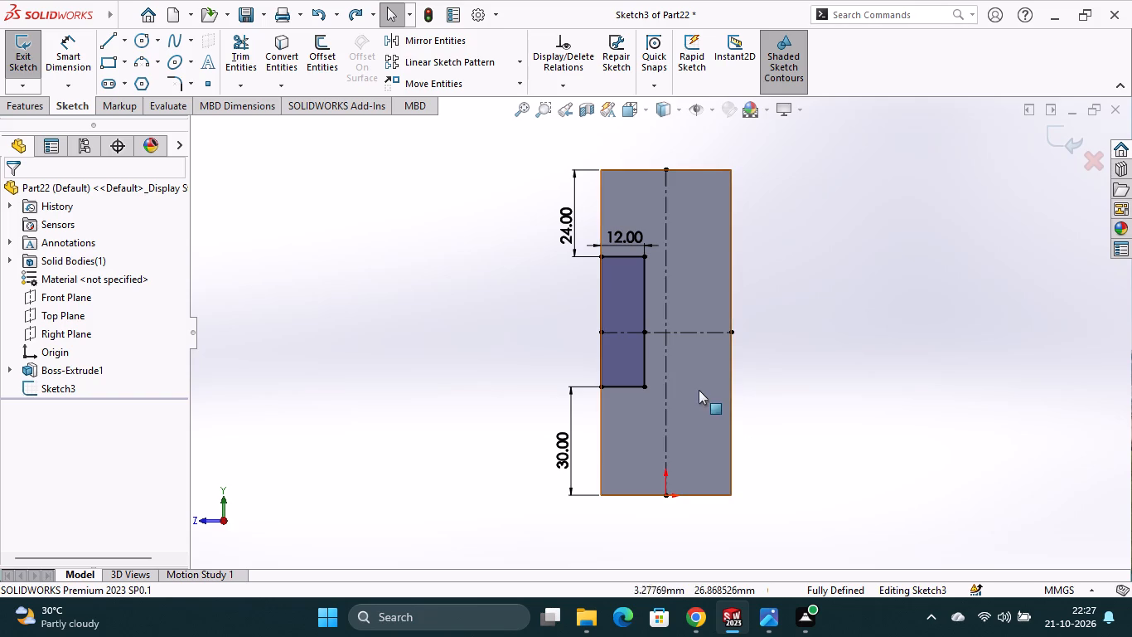
middle_click_drag(769, 419, 792, 424)
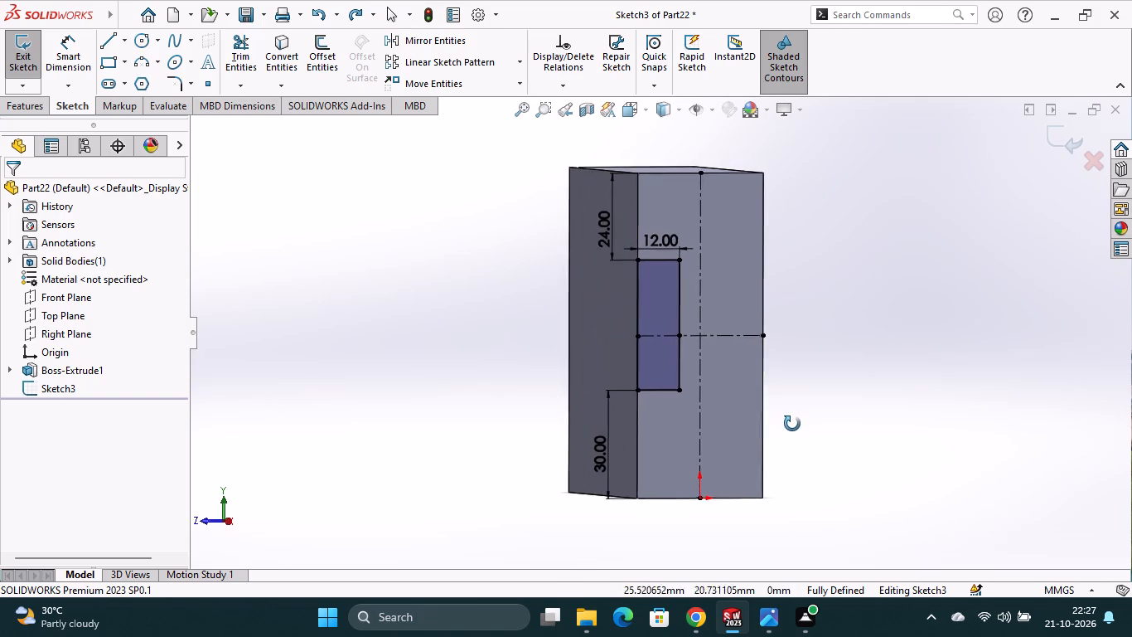
middle_click_drag(792, 424, 794, 425)
scroll(794, 425, "up", 1)
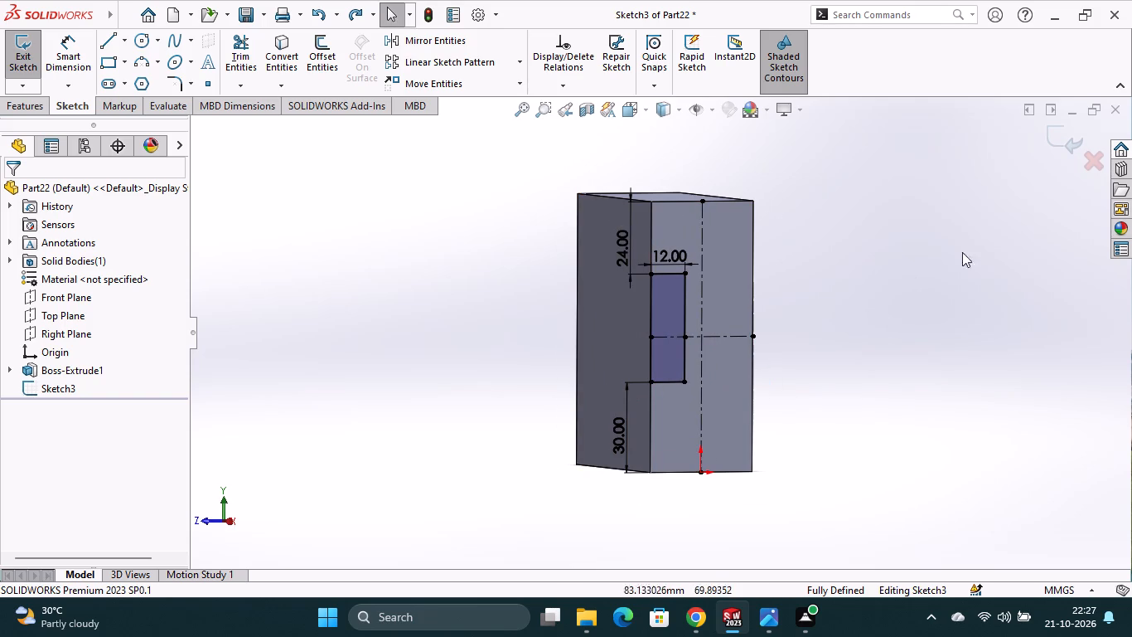
left_click(1067, 138)
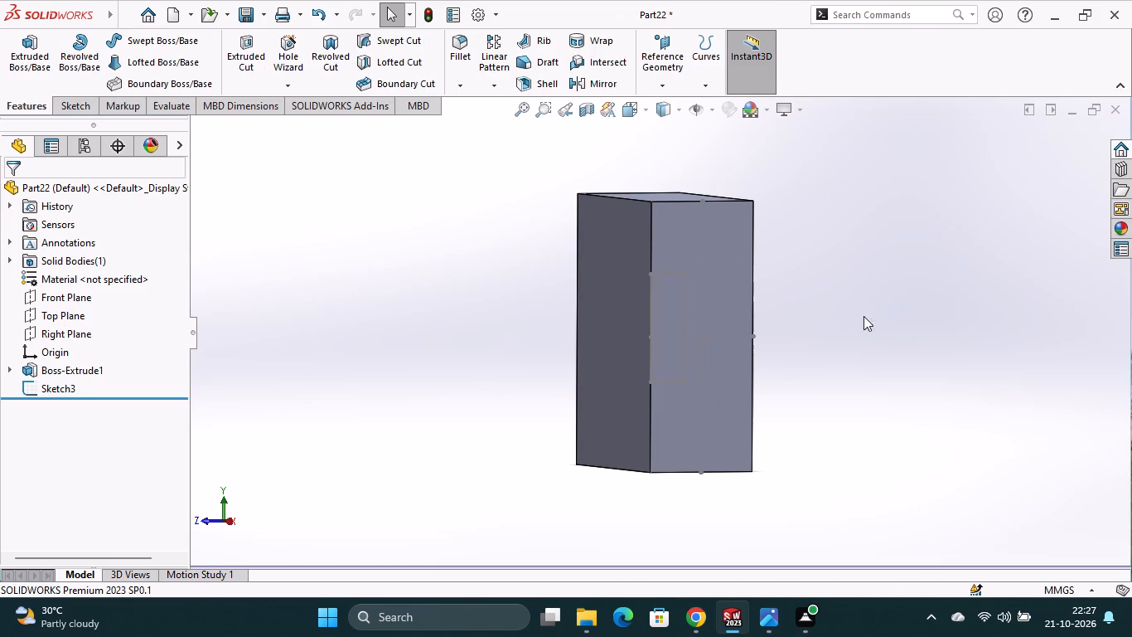
Start a sketch on the block's 72 × 90 mm front face.
left_click(603, 339)
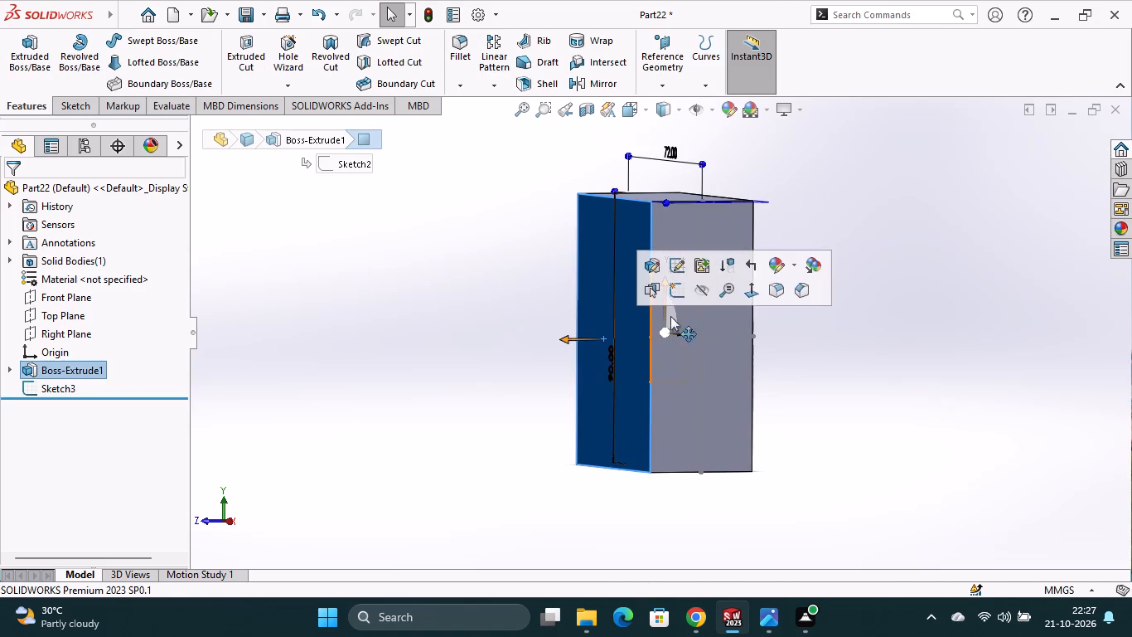
left_click(682, 292)
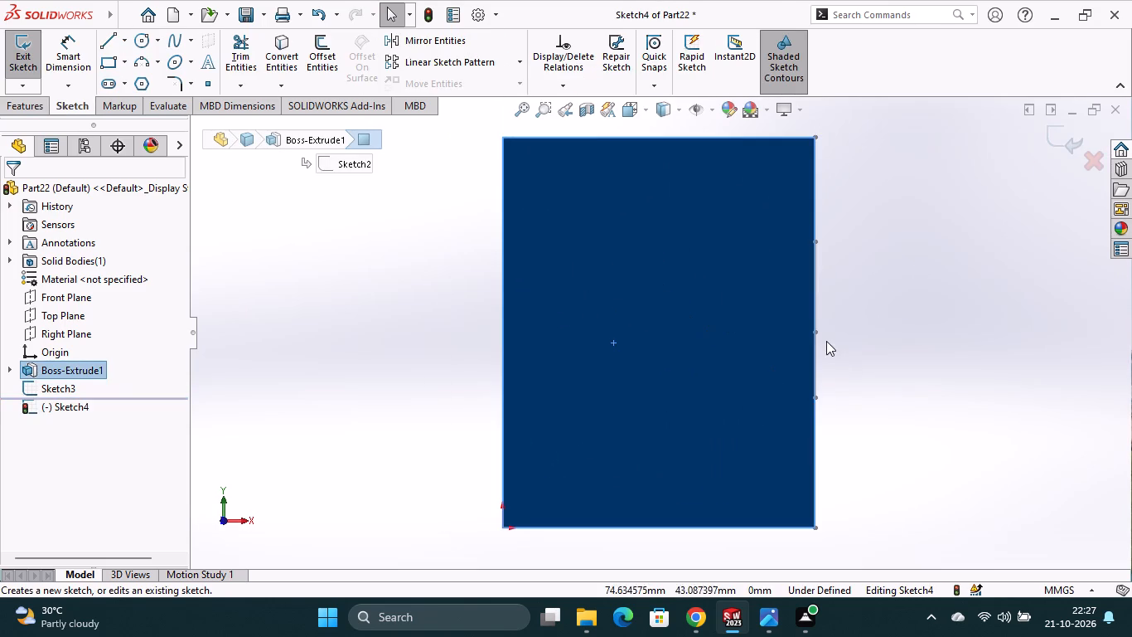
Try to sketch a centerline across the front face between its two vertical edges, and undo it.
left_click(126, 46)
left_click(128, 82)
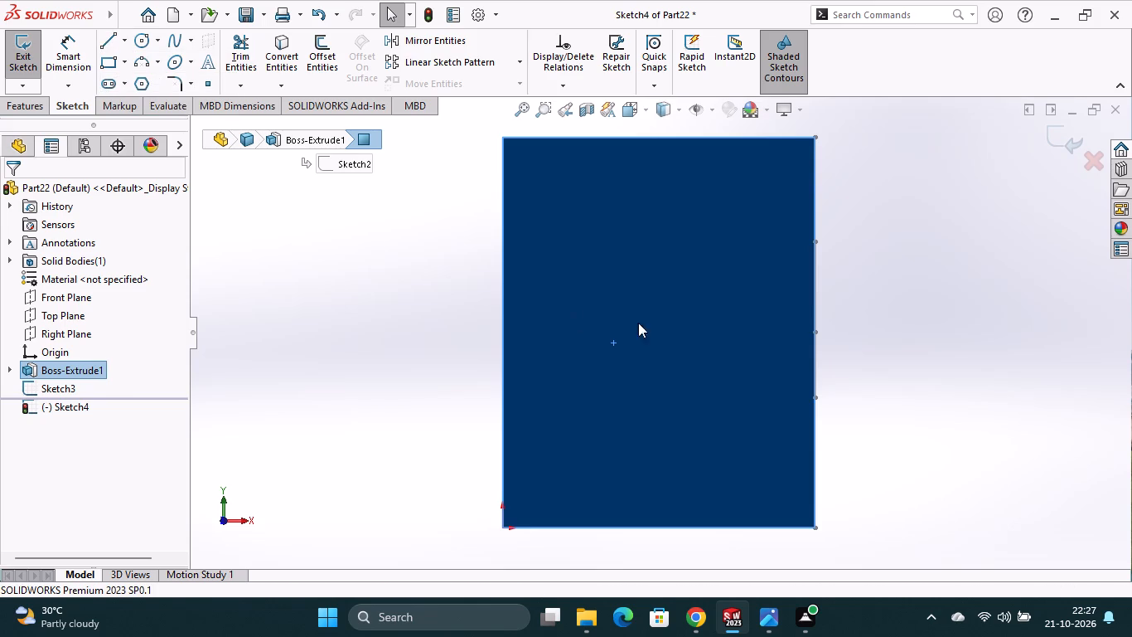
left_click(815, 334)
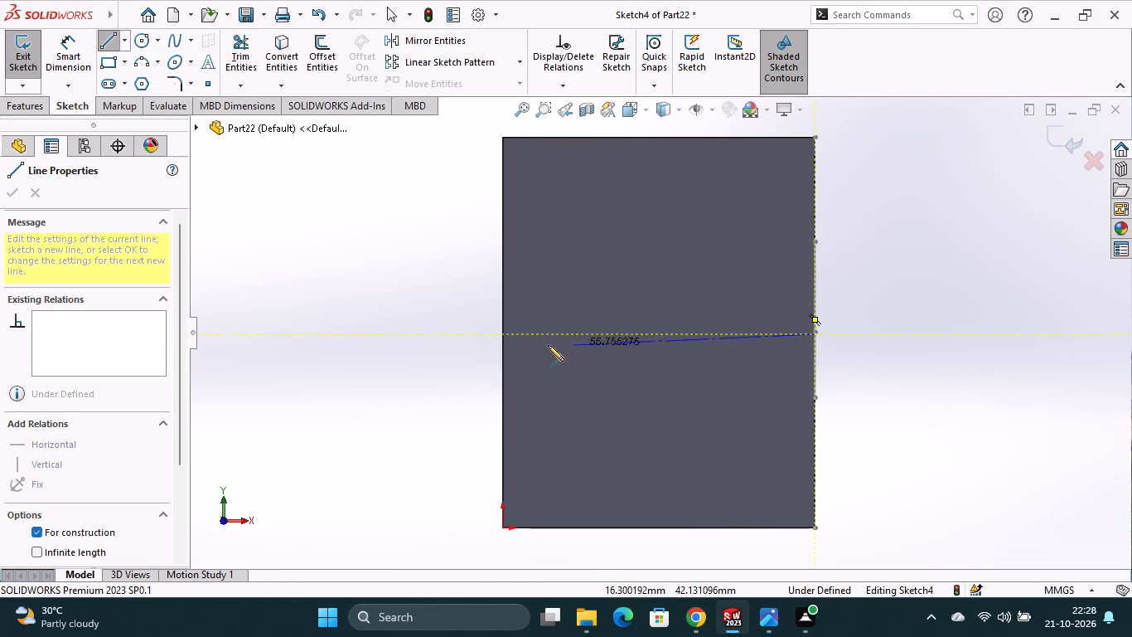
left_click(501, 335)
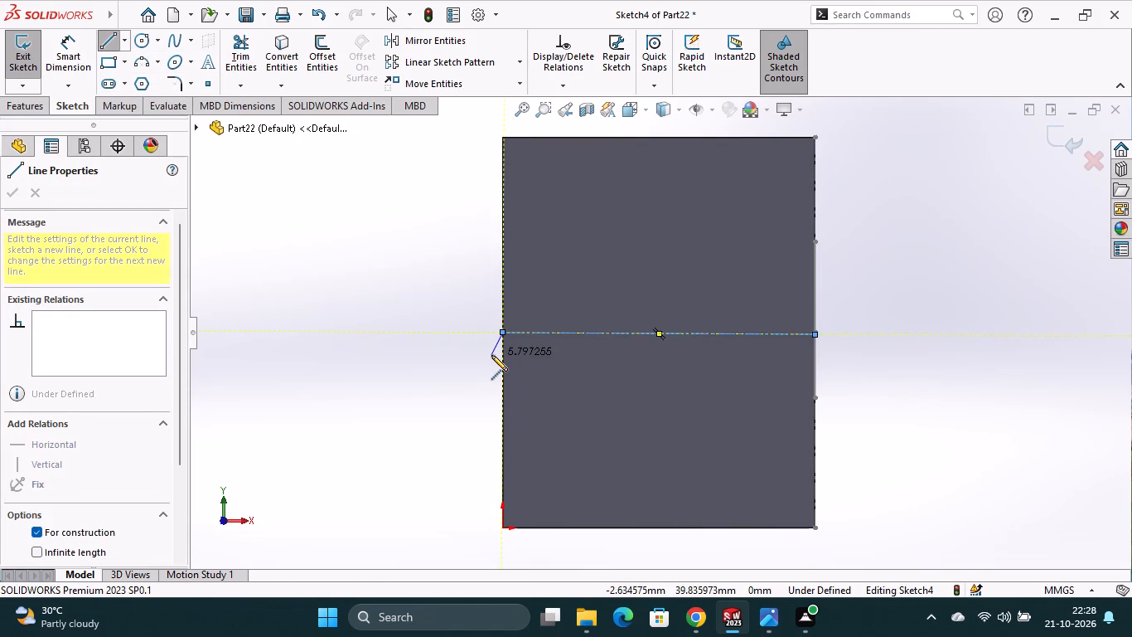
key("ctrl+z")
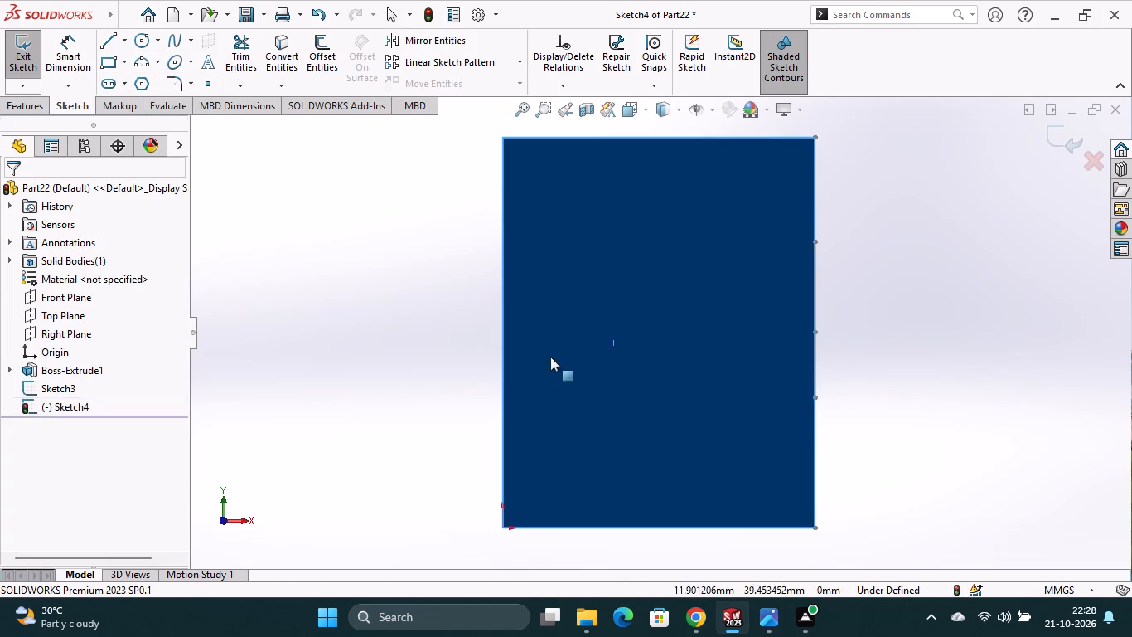
Sketch a horizontal and a vertical centerline on the front face, each joining the midpoints of opposite edges.
left_click(125, 44)
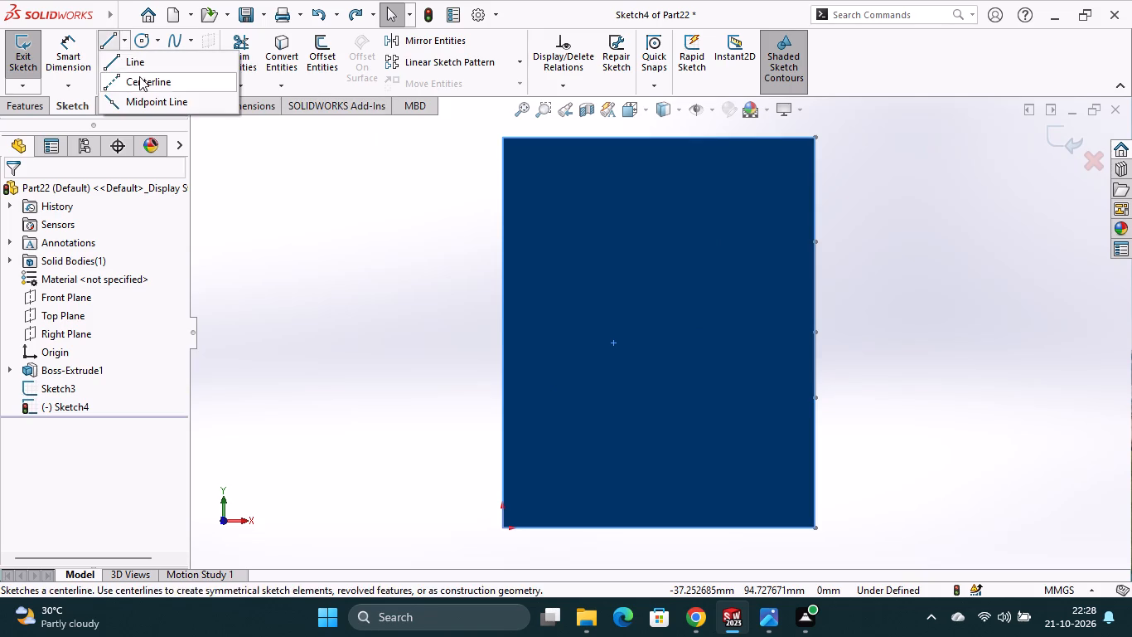
left_click(139, 80)
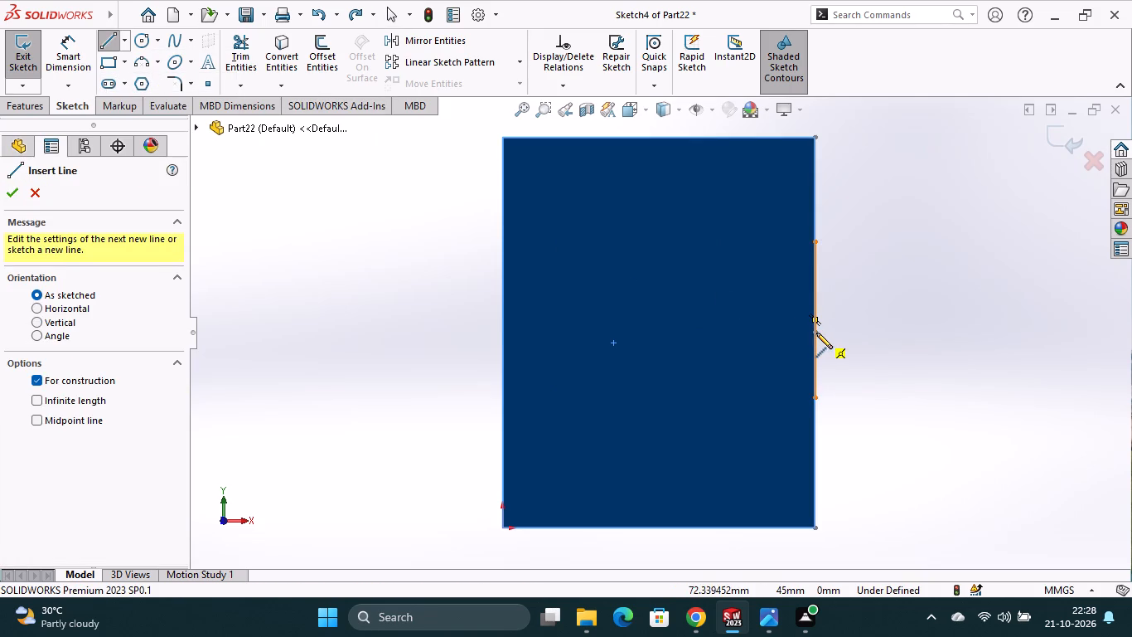
left_click(816, 332)
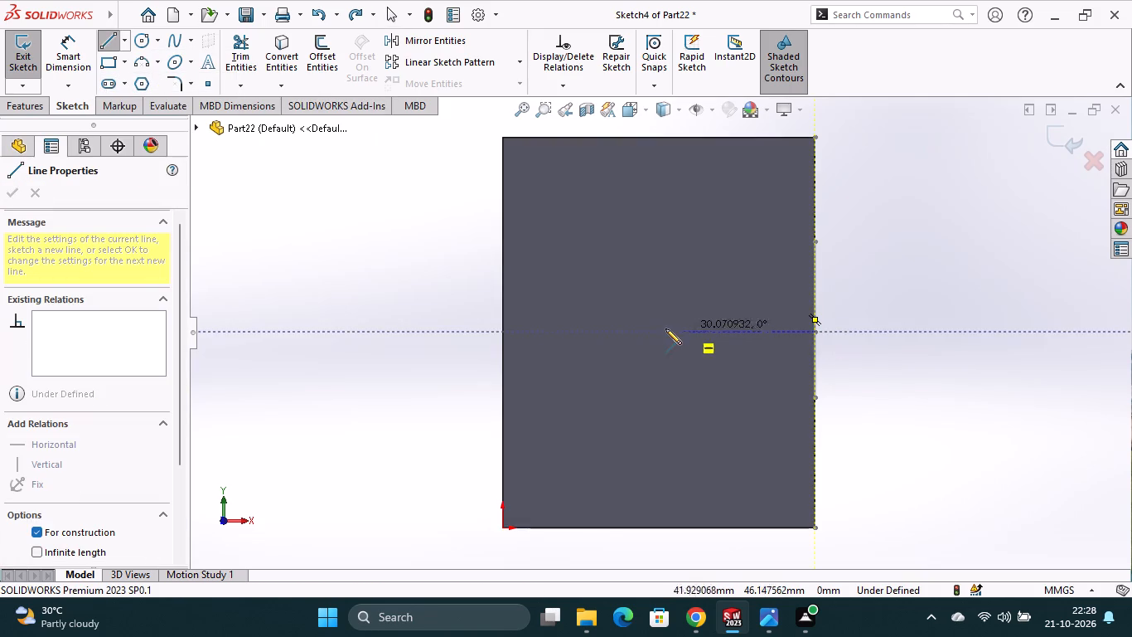
left_click(501, 331)
key("Escape")
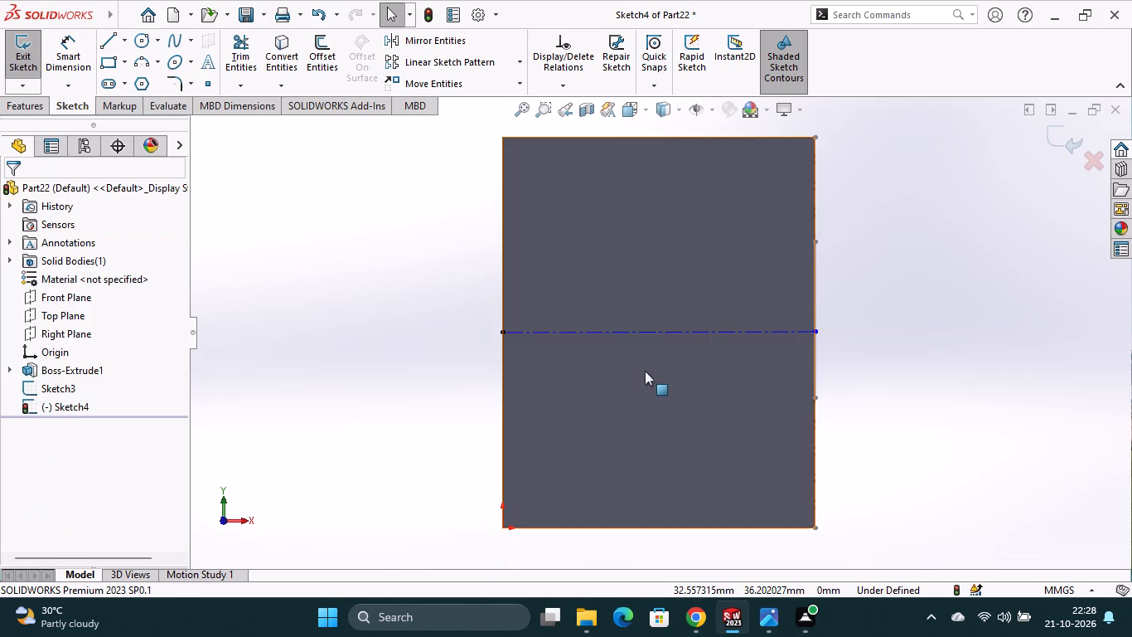
scroll(646, 371, "up", 2)
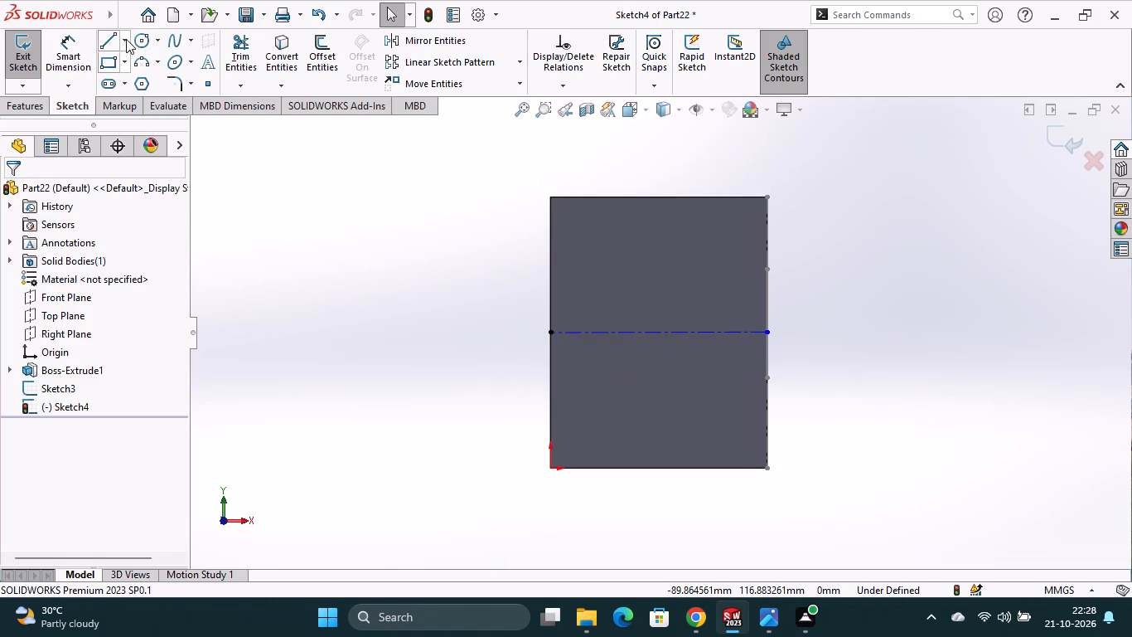
left_click(126, 39)
left_click(134, 76)
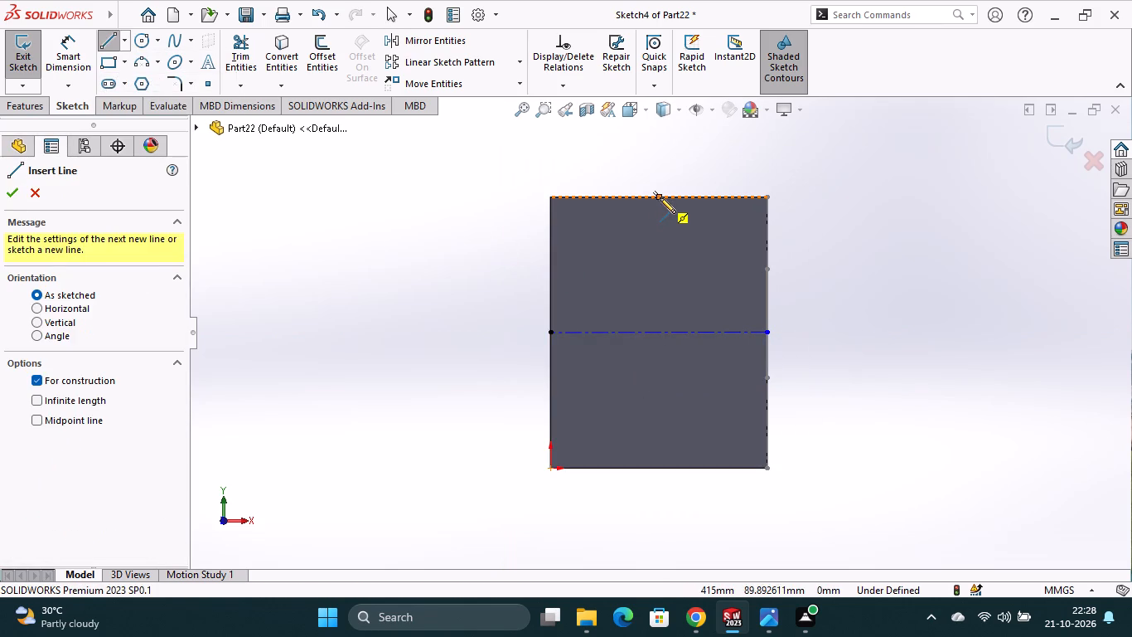
left_click(660, 197)
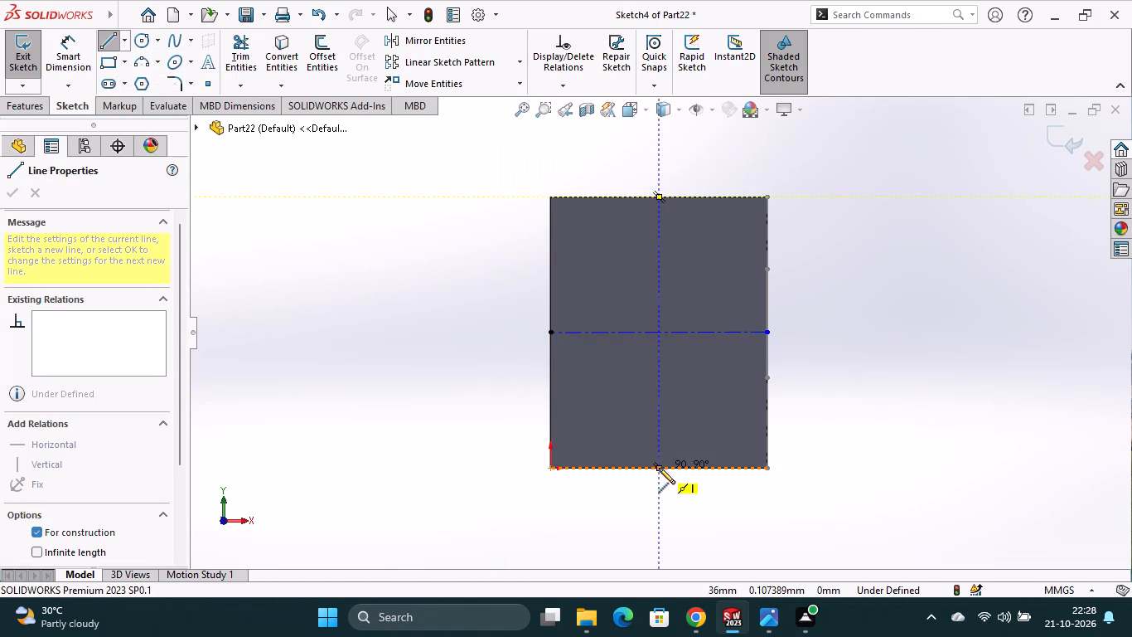
left_click(659, 469)
key("Escape")
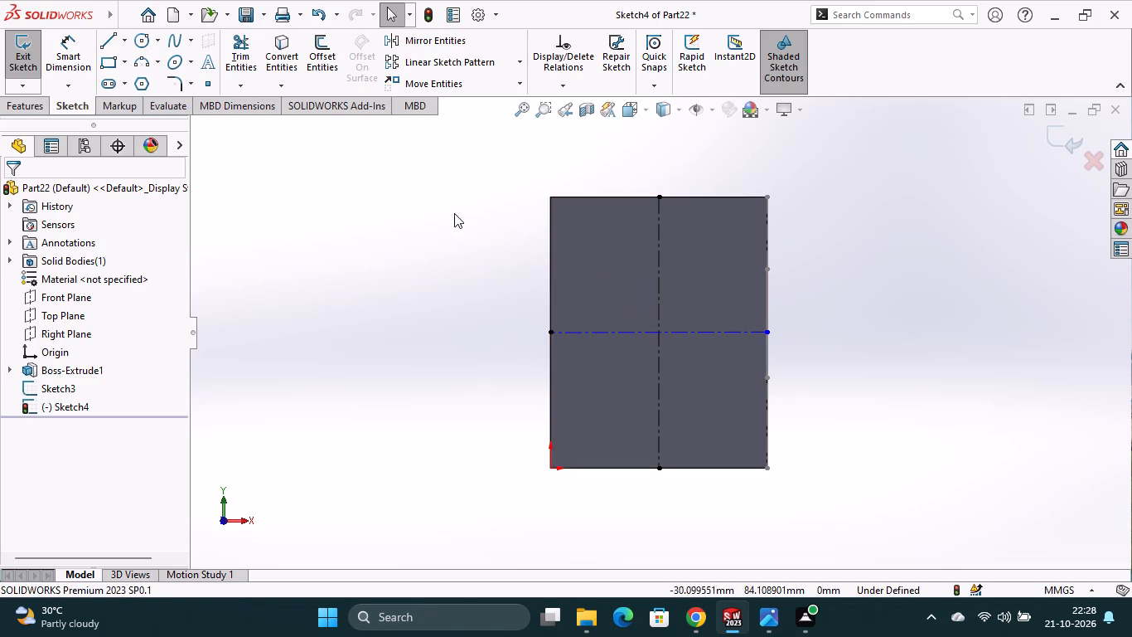
Sketch a circle about 58.5 mm in diameter, centred where the two centerlines cross.
left_click(142, 40)
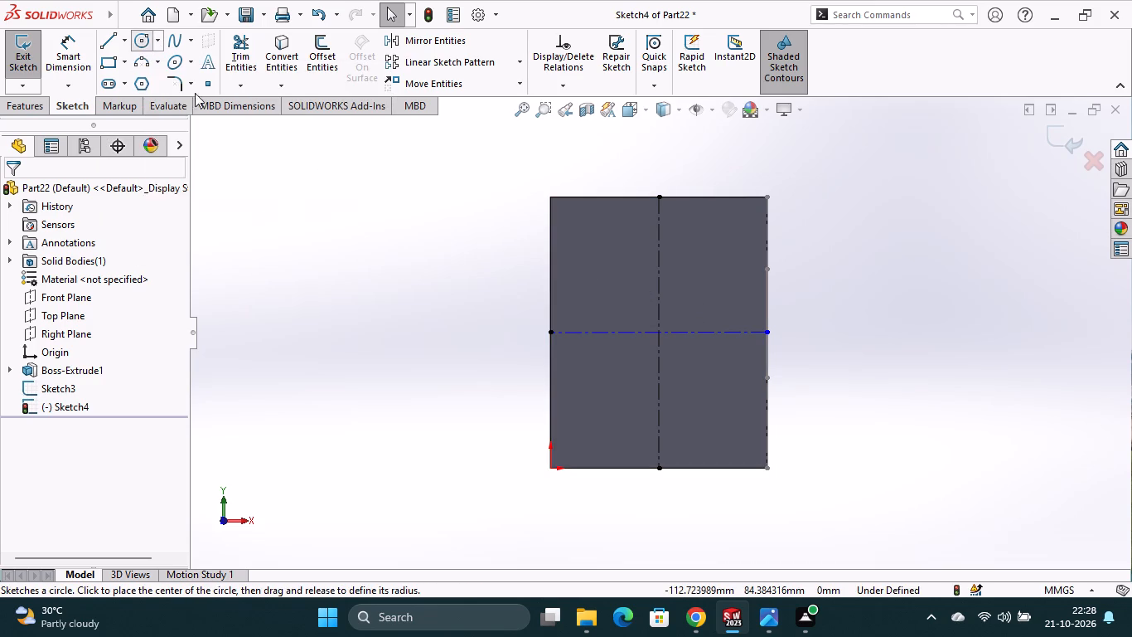
left_click(659, 332)
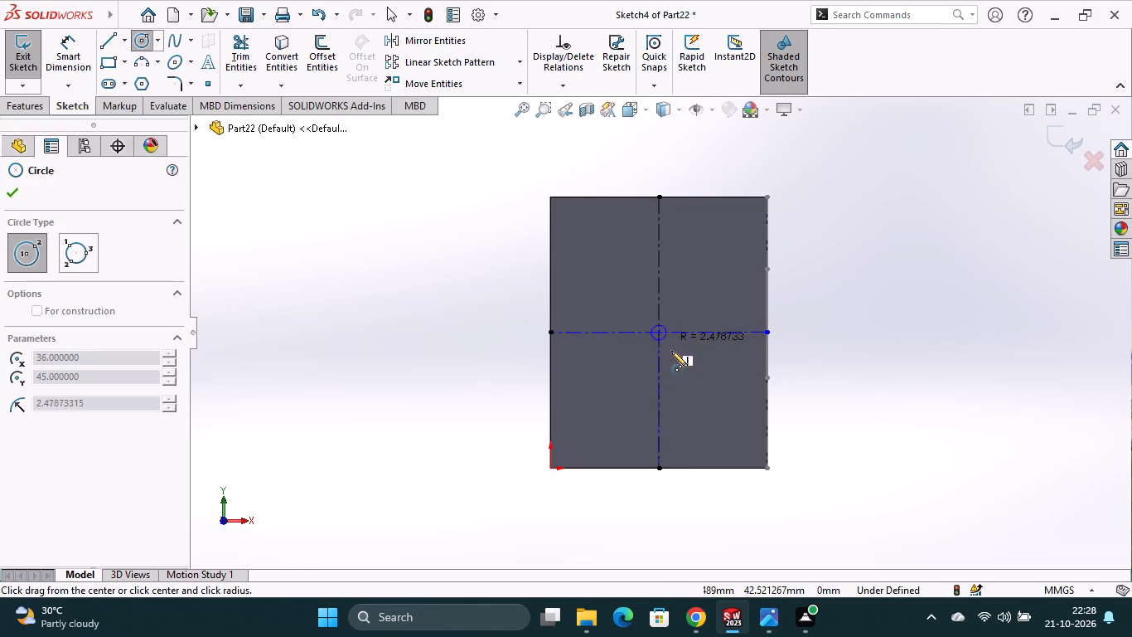
left_click(693, 414)
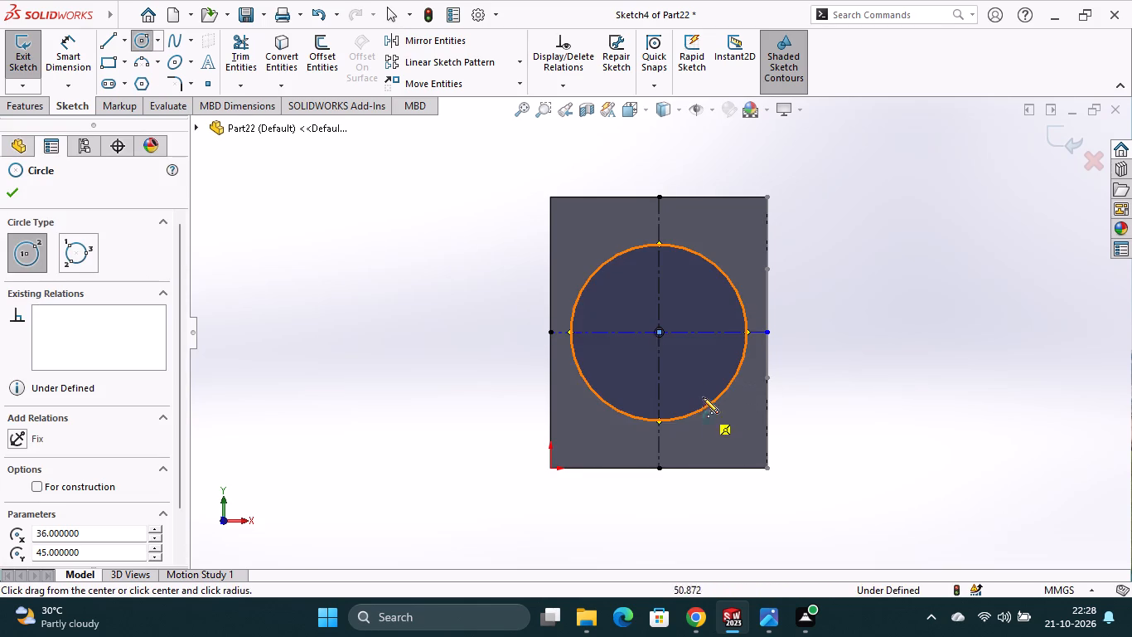
Dimension the circle's diameter as 30 mm.
left_click(70, 52)
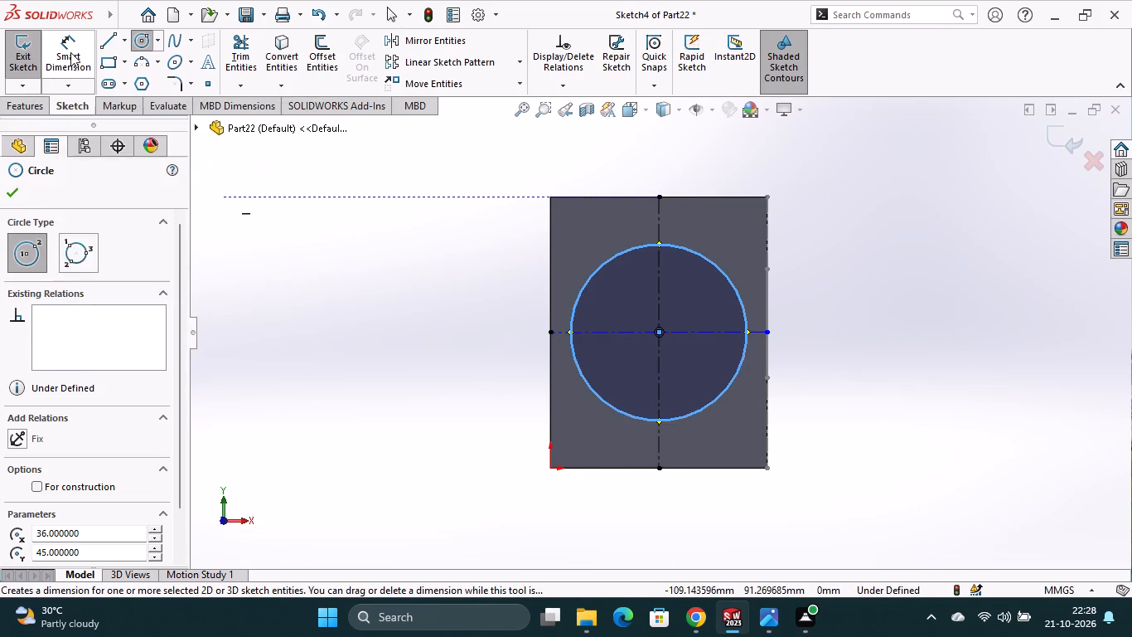
left_click(625, 249)
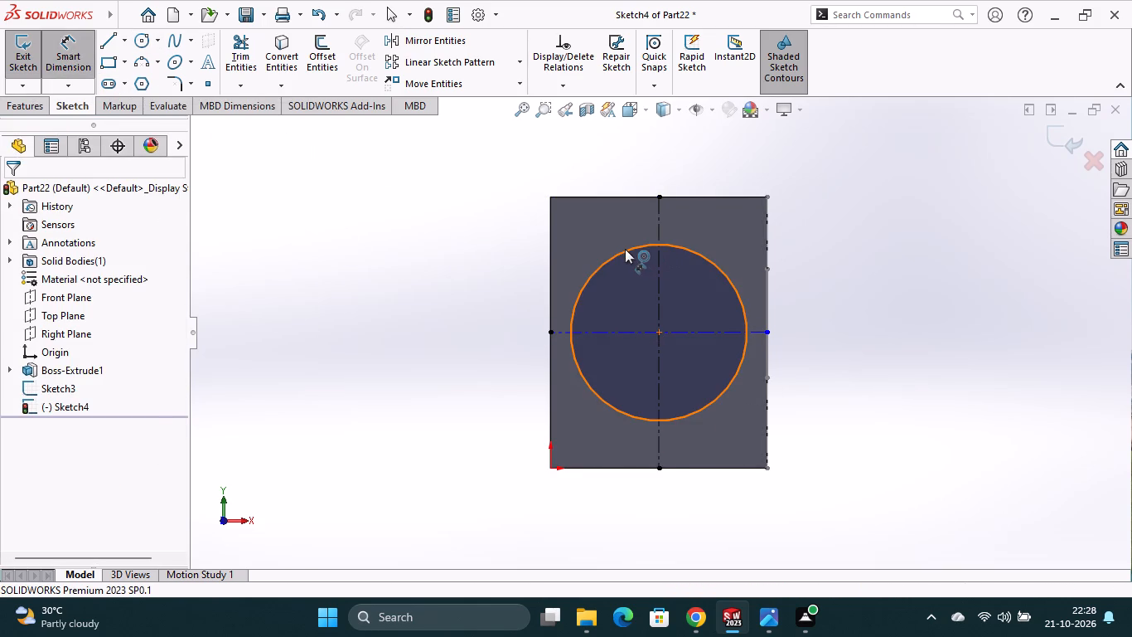
left_click(624, 236)
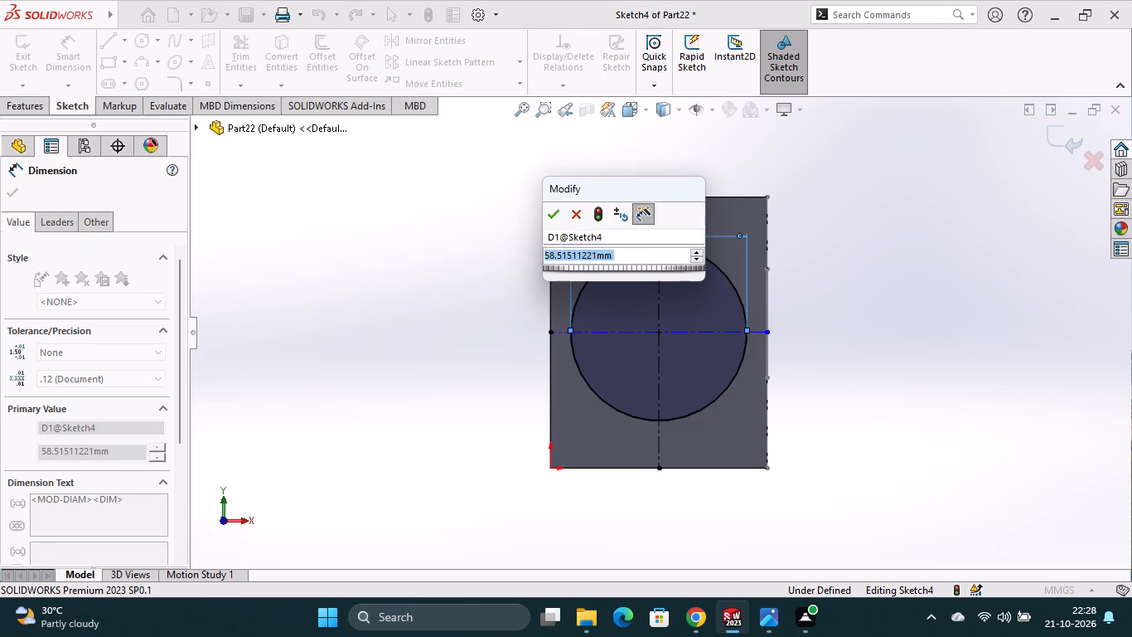
type("30")
key("Return")
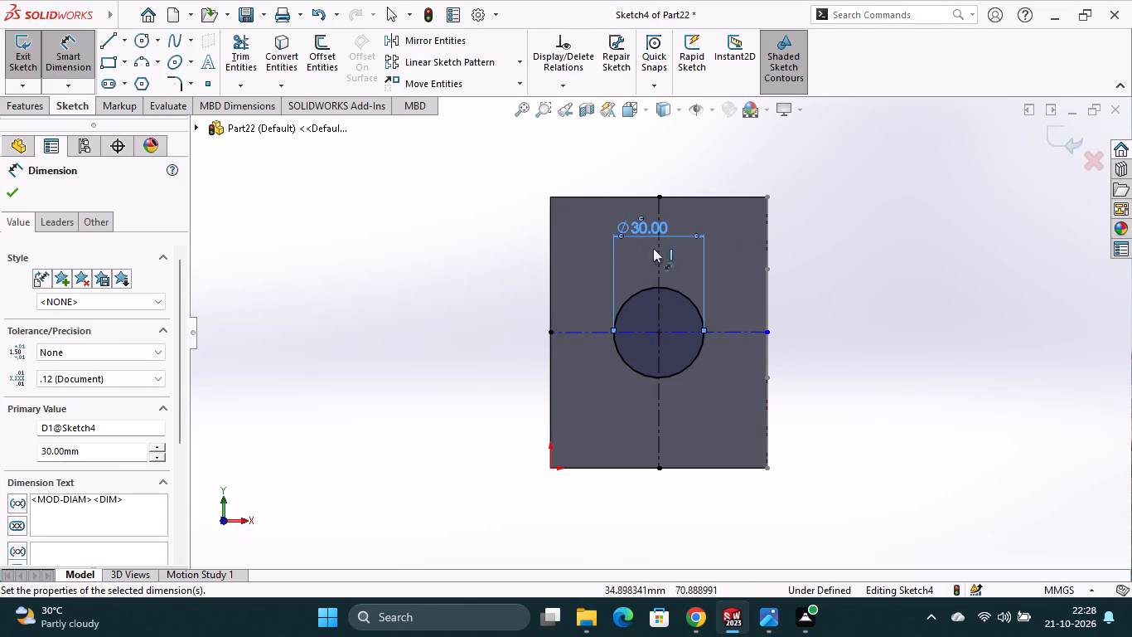
Set the circle's diameter dimension to 60 mm.
double_click(645, 229)
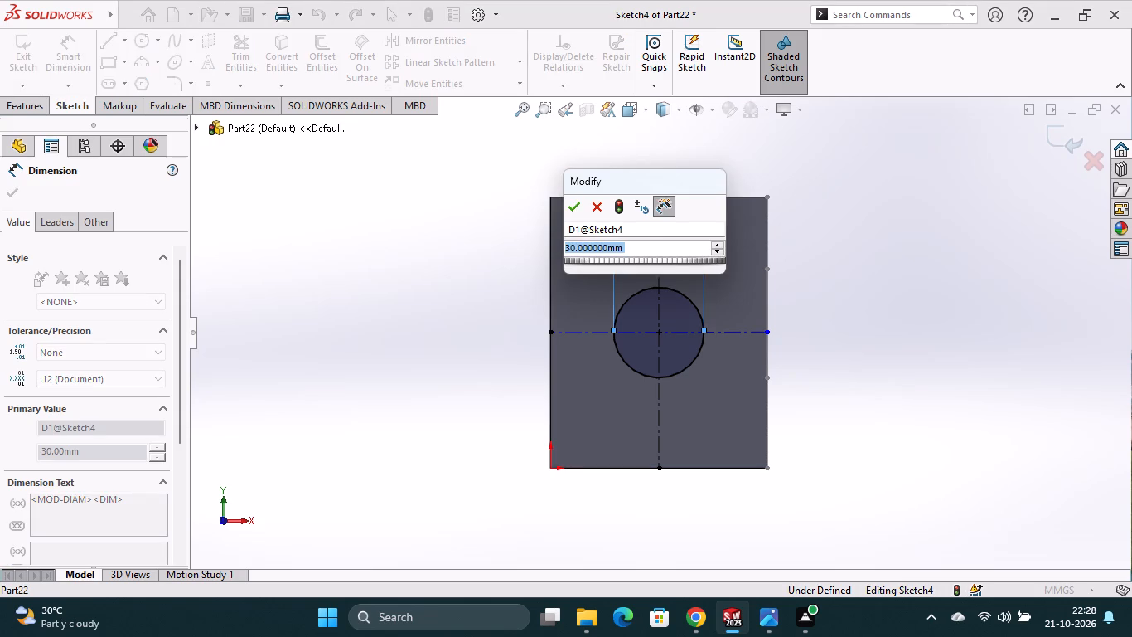
type("60")
key("Return")
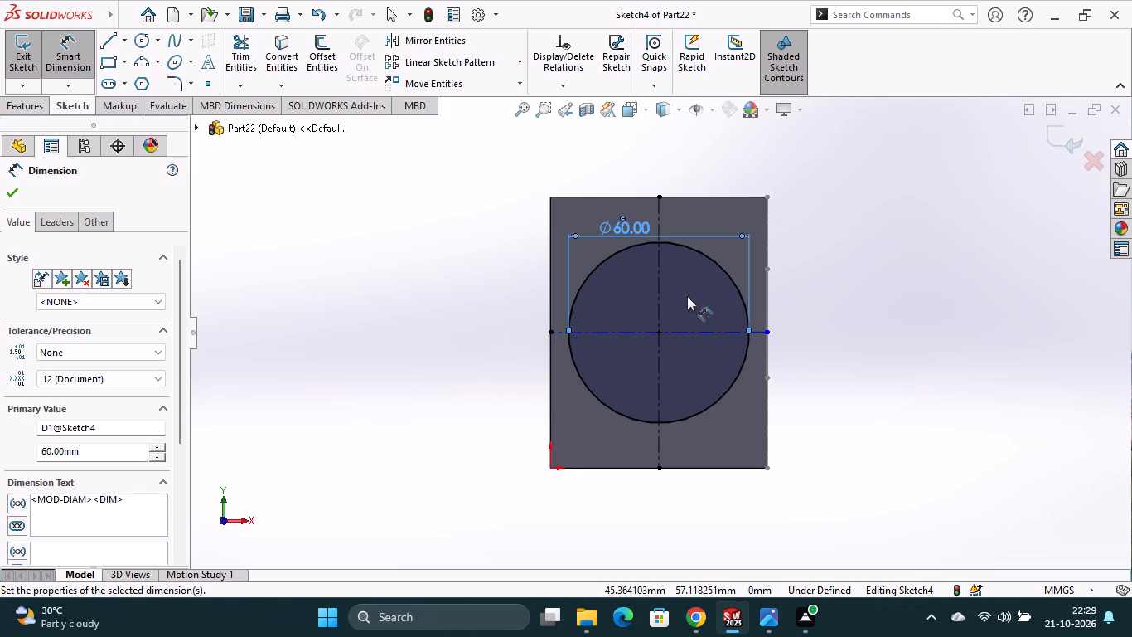
Create an extruded cut from the circle on the front face, Blind, 12 mm deep.
left_click(33, 107)
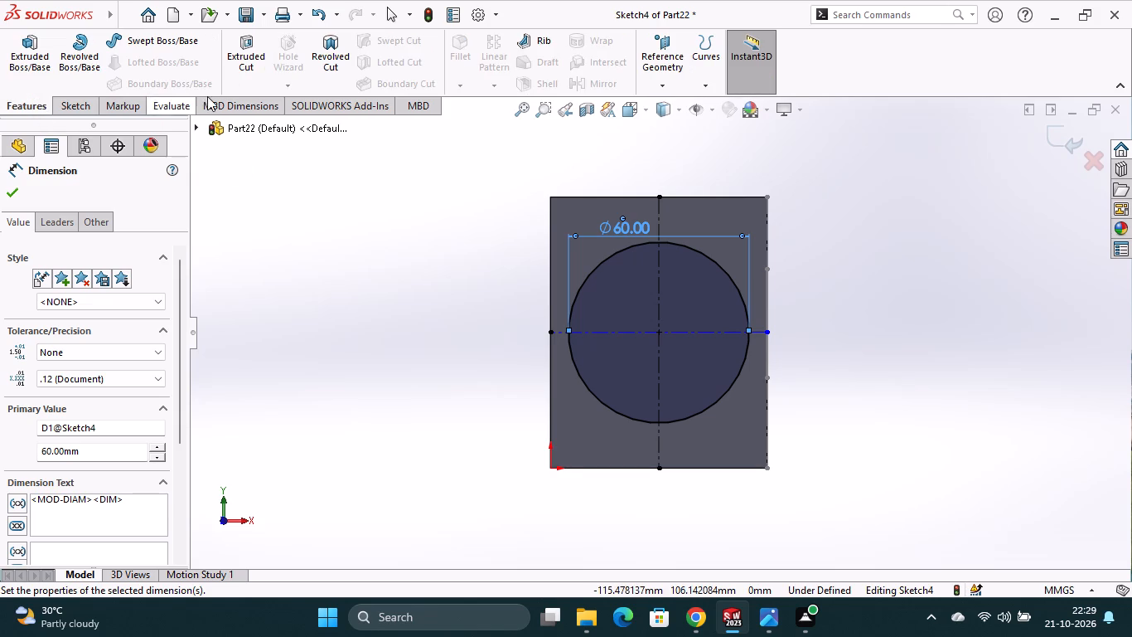
left_click(235, 80)
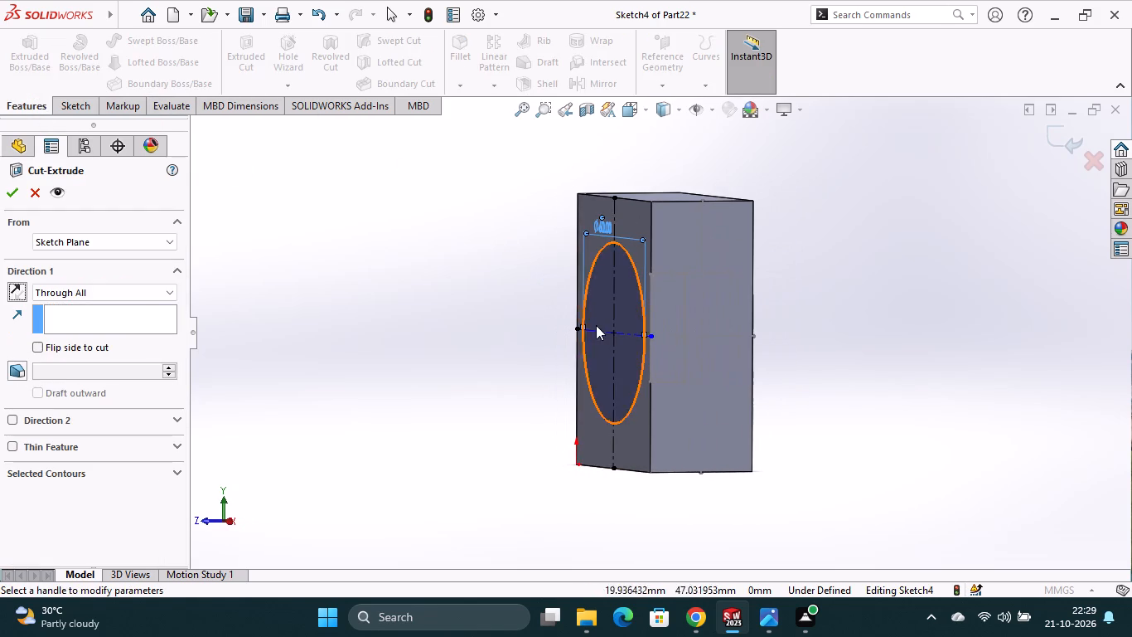
left_click(62, 289)
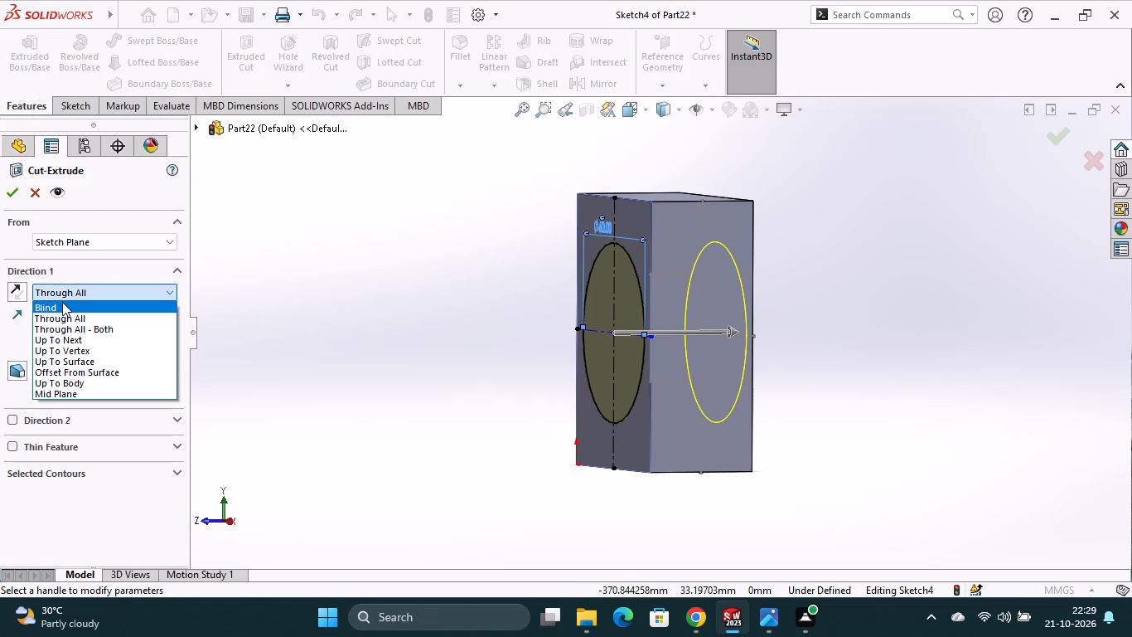
left_click(62, 303)
type("12")
key("Return")
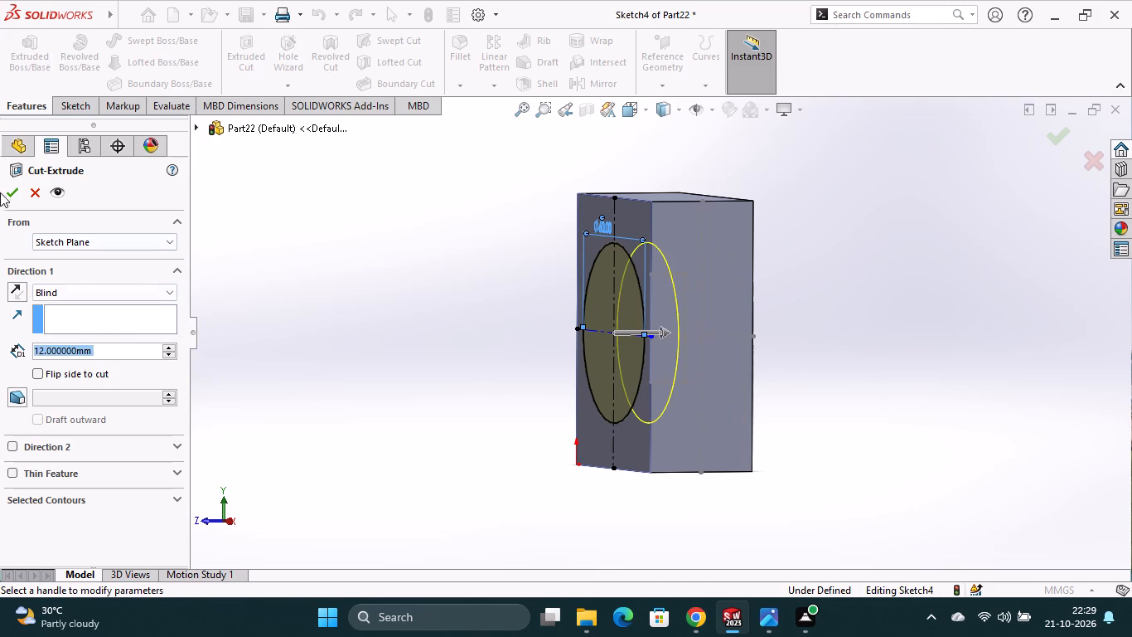
left_click(12, 191)
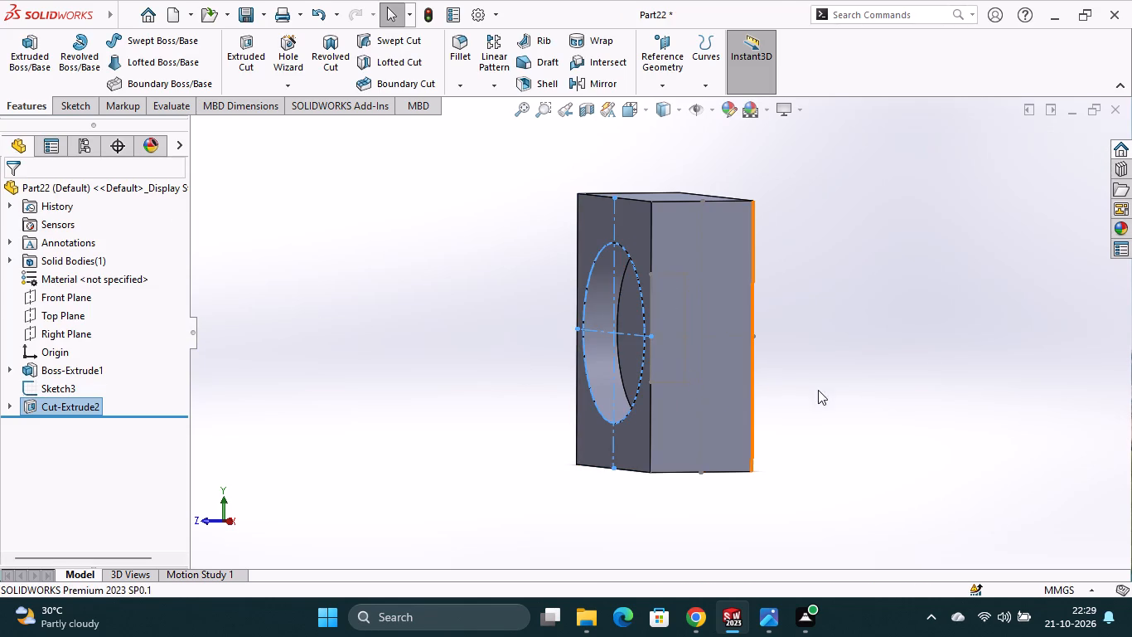
left_click(828, 387)
Reopen the side-face notch sketch (Sketch3) and create an extruded cut from it using the Through All end condition.
middle_click_drag(832, 435, 816, 452)
scroll(816, 453, "up", 1)
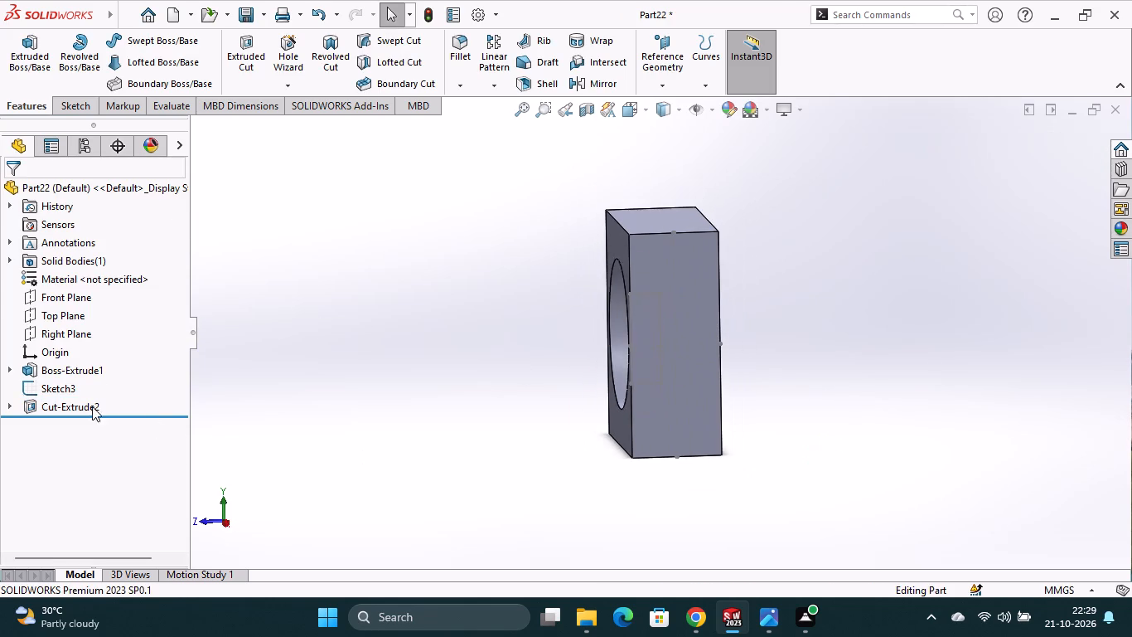
left_click(51, 390)
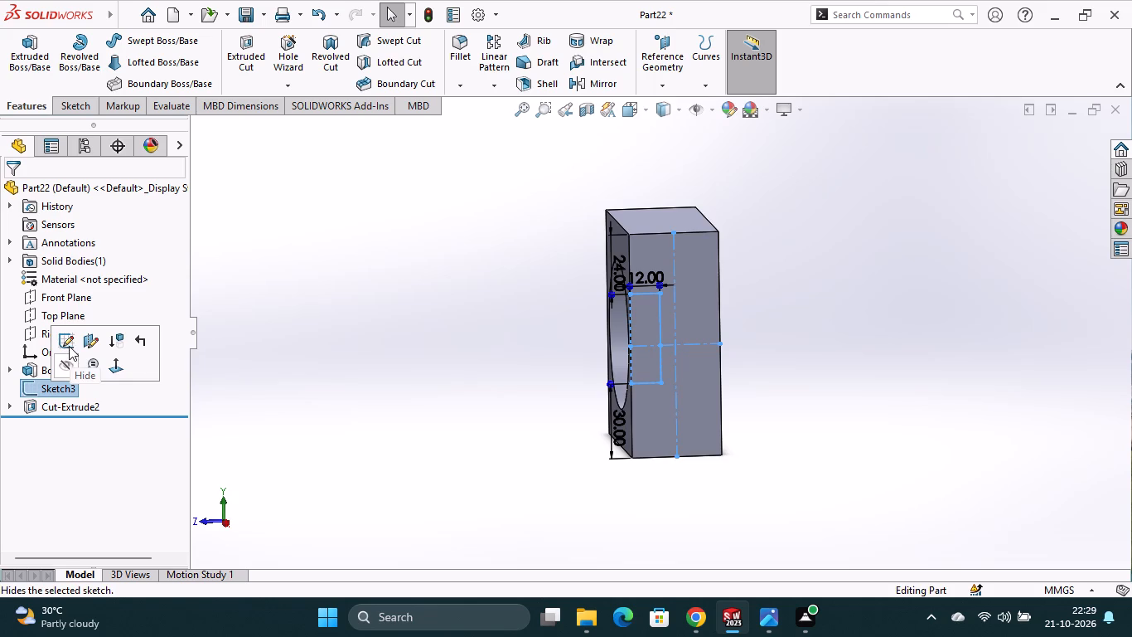
left_click(69, 346)
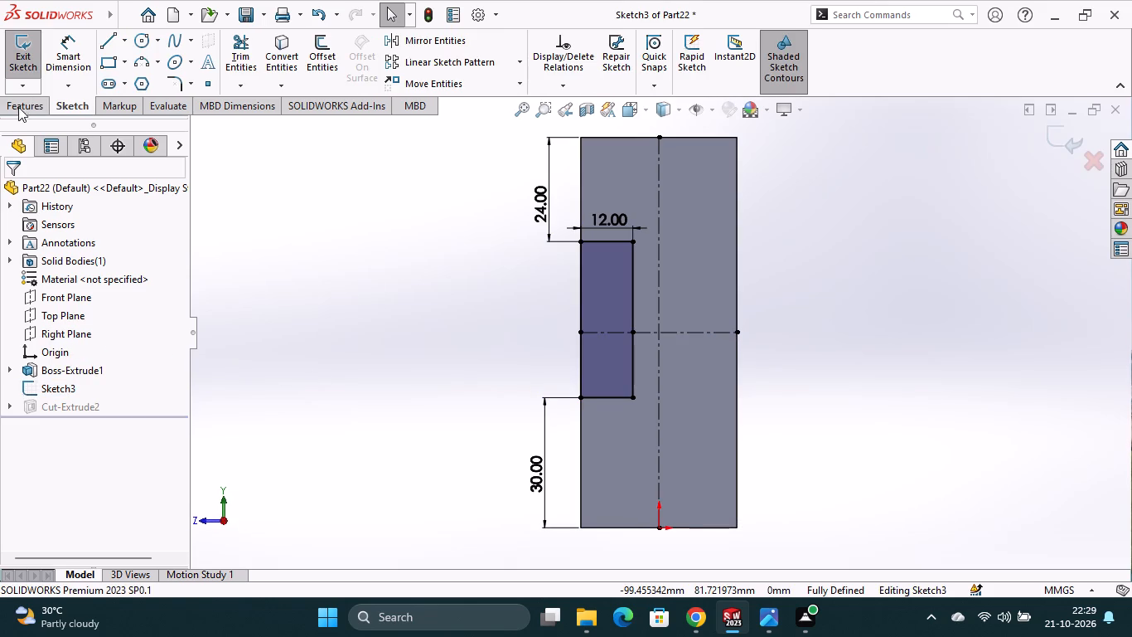
left_click(17, 109)
left_click(235, 69)
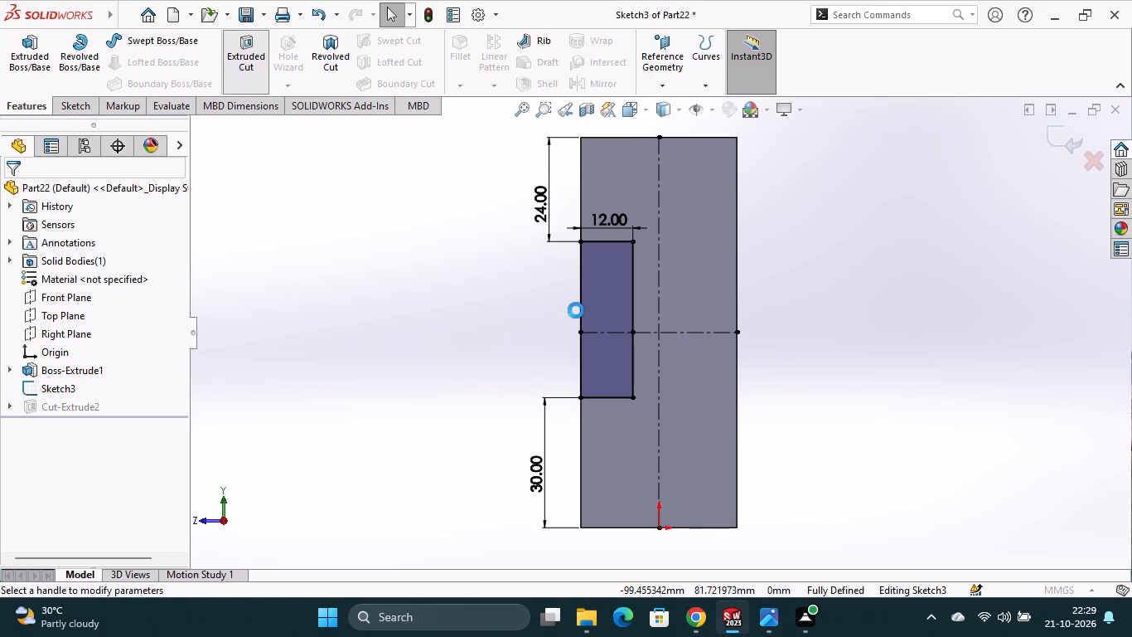
middle_click_drag(805, 359, 846, 367)
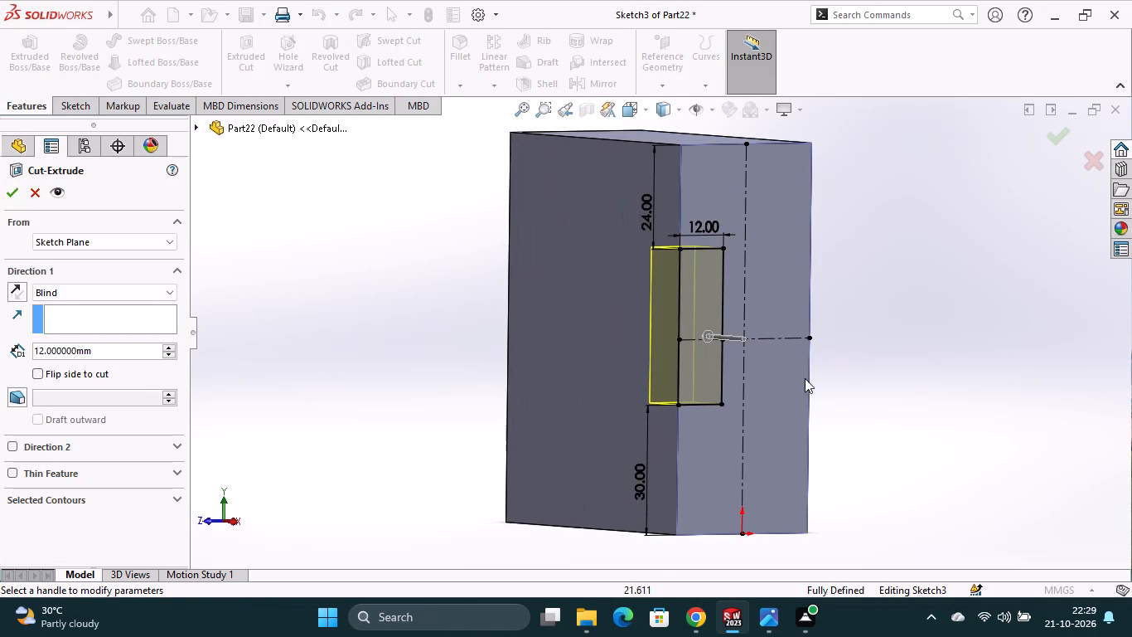
left_click(57, 292)
left_click(61, 318)
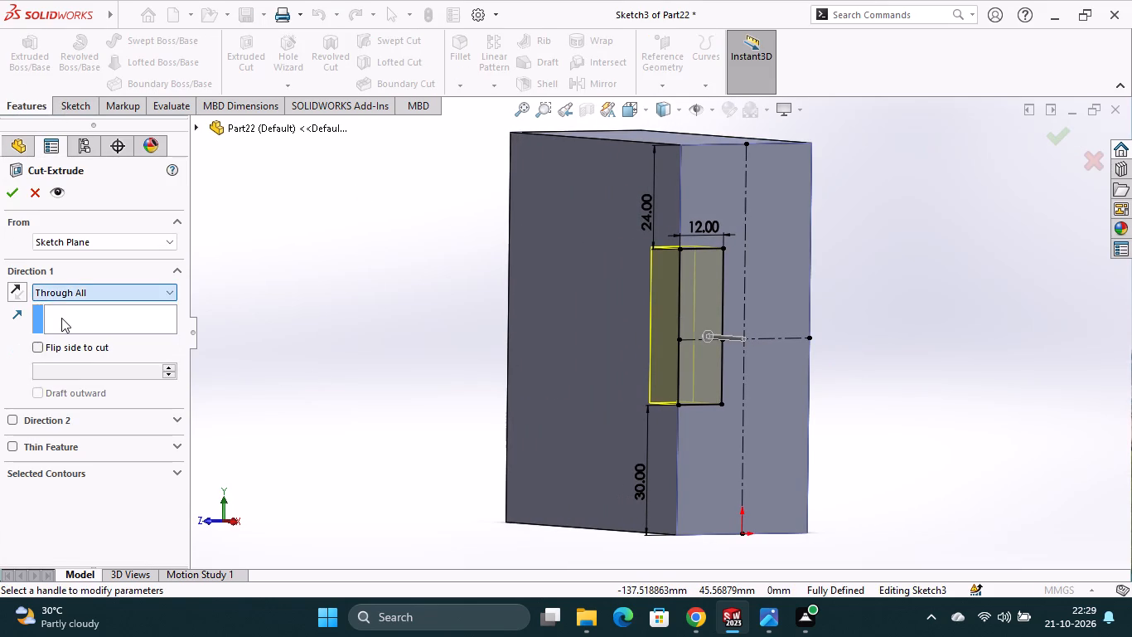
left_click(7, 193)
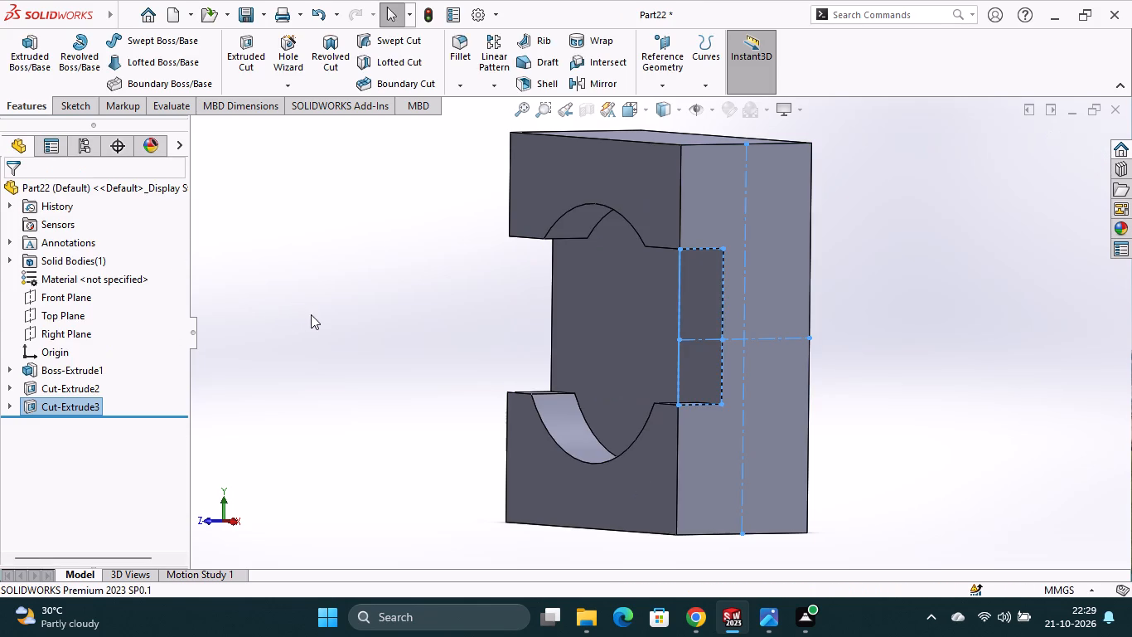
Start a sketch on the floor of the recess and convert the floor face's boundary edges into sketch entities.
middle_click_drag(837, 355, 867, 363)
scroll(837, 355, "down", 1)
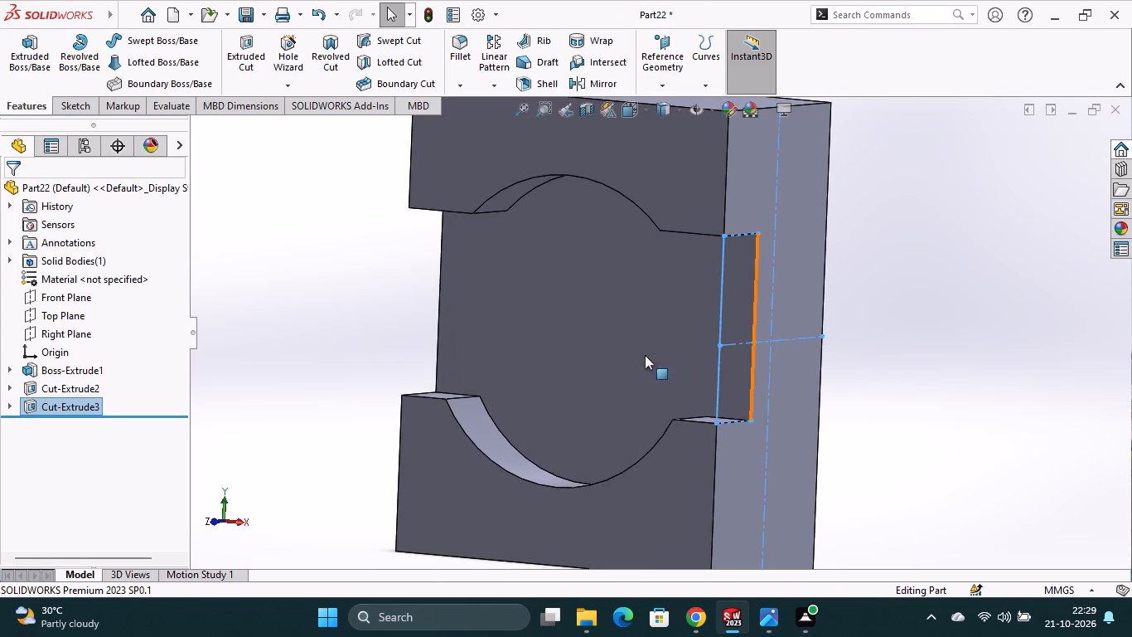
left_click(588, 337)
left_click(659, 292)
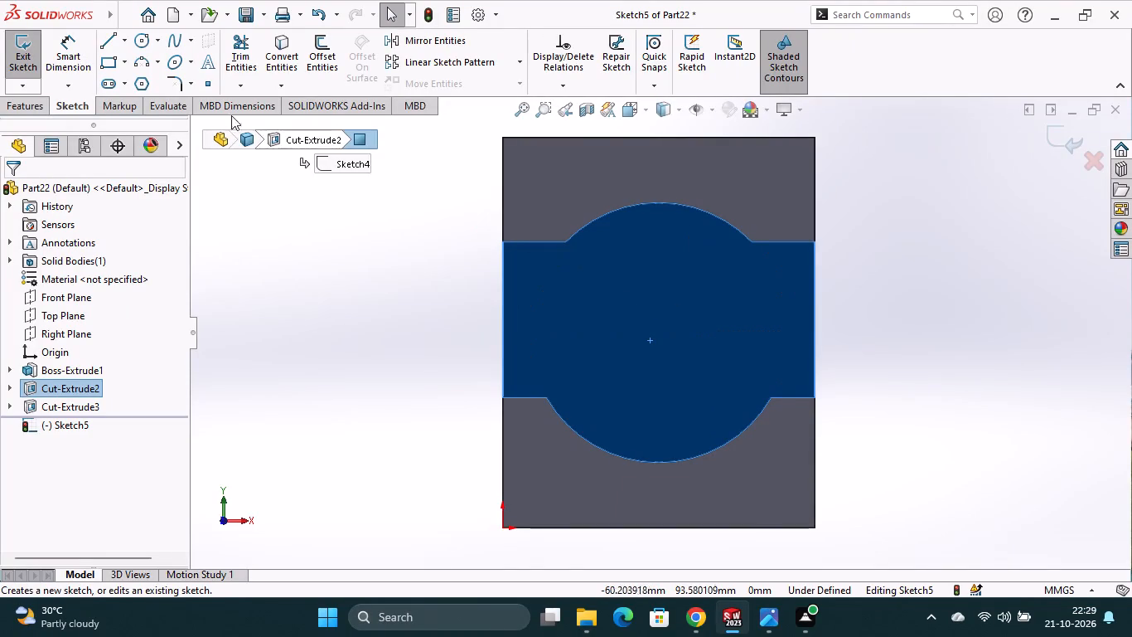
left_click(278, 59)
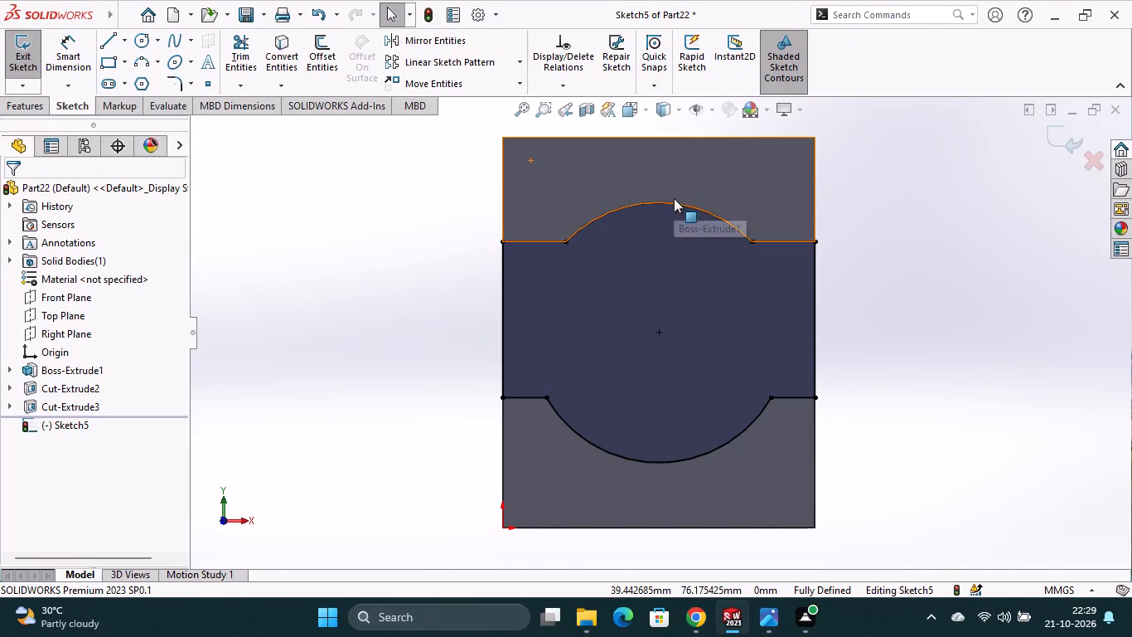
Draw a circle about 27 mm in diameter centred on the recess arc's centre point.
left_click(674, 202)
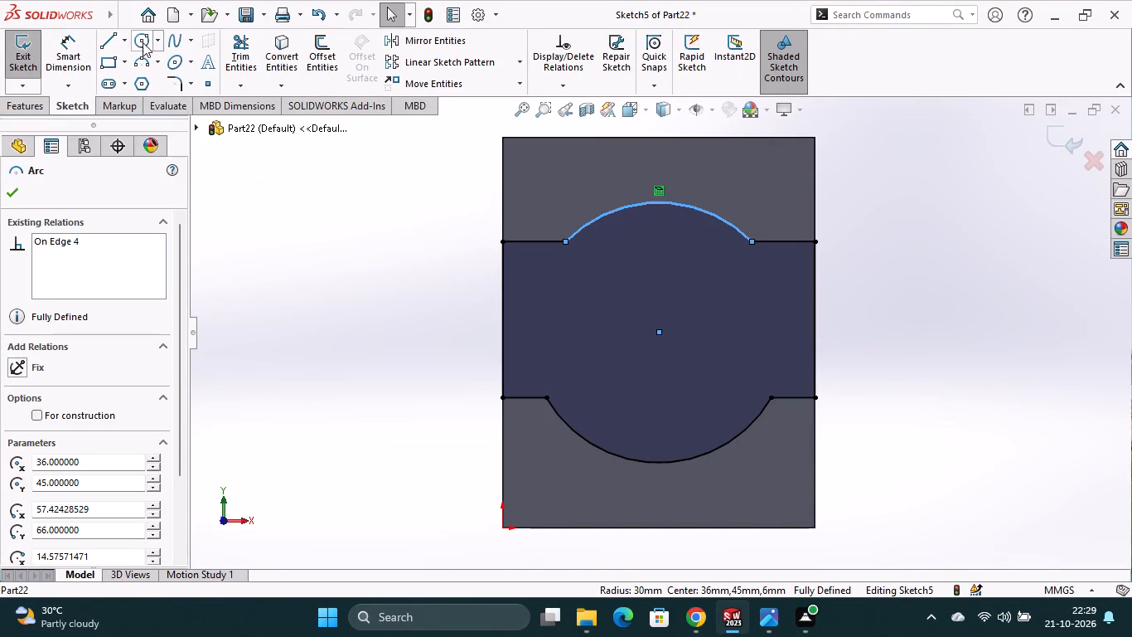
left_click(143, 42)
left_click(660, 332)
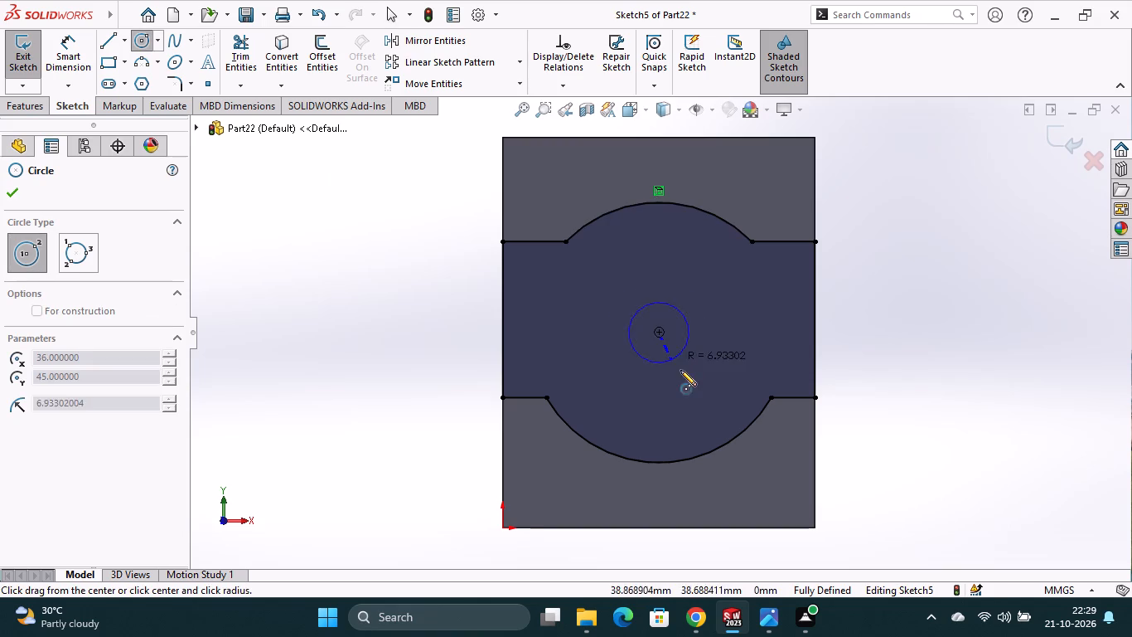
left_click(683, 386)
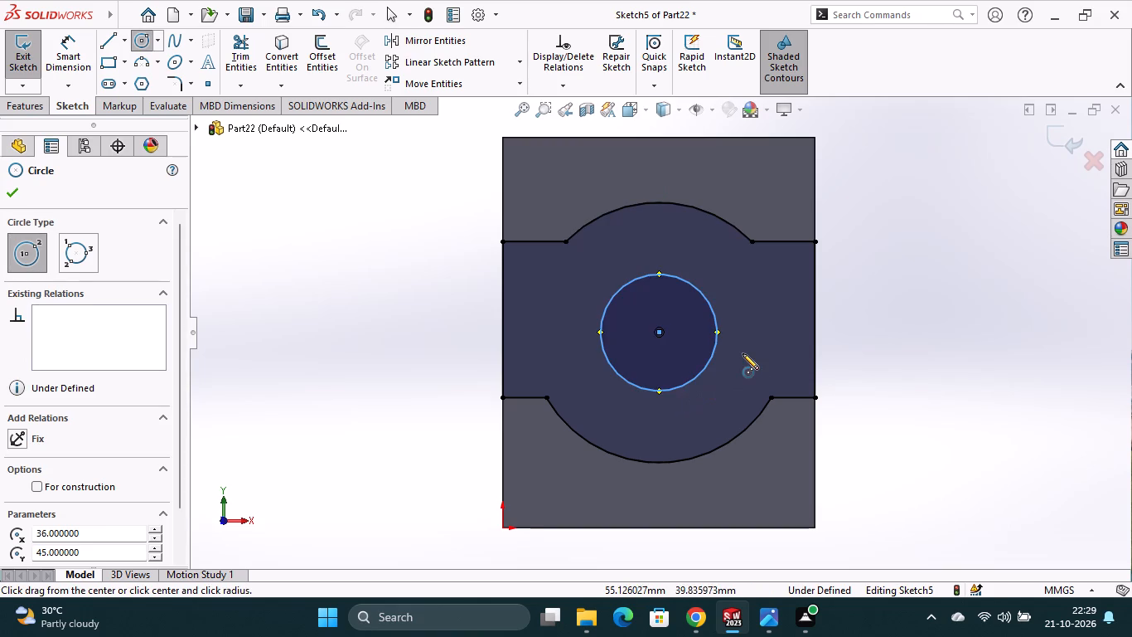
key("Escape")
Dimension the central circle's diameter as 24 mm.
middle_click_drag(881, 316, 874, 333)
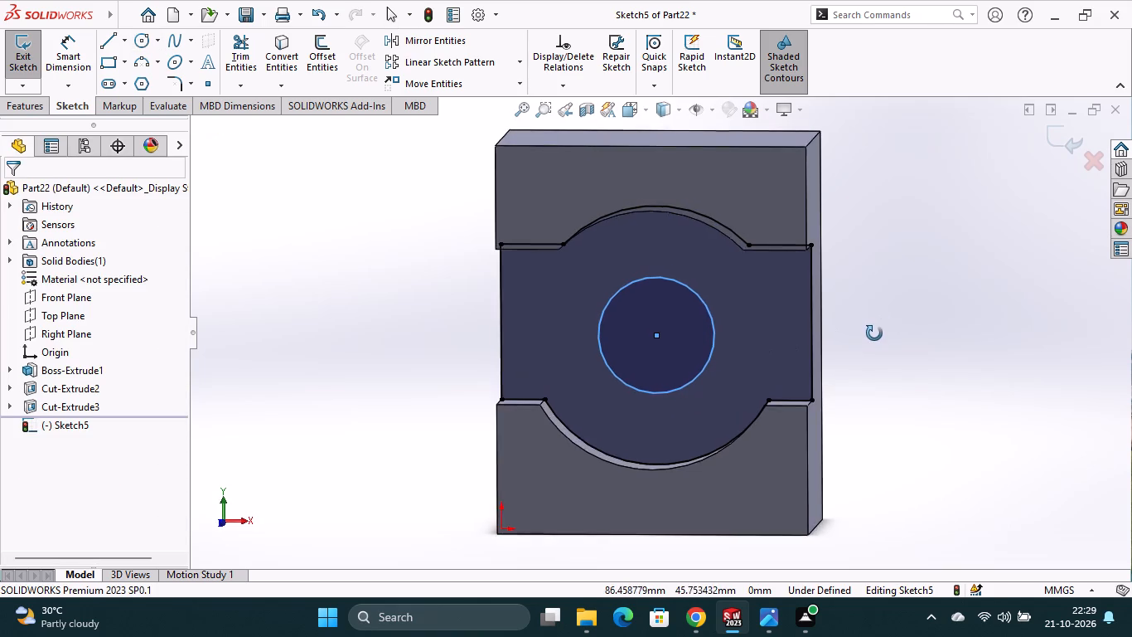
middle_click_drag(874, 333, 878, 338)
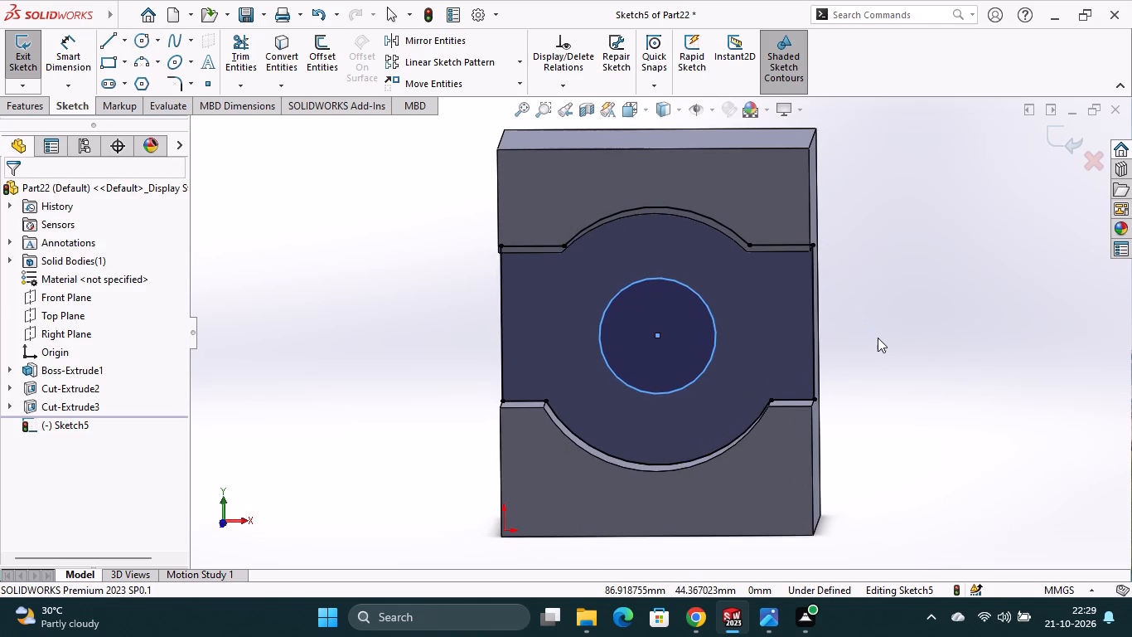
key("Escape")
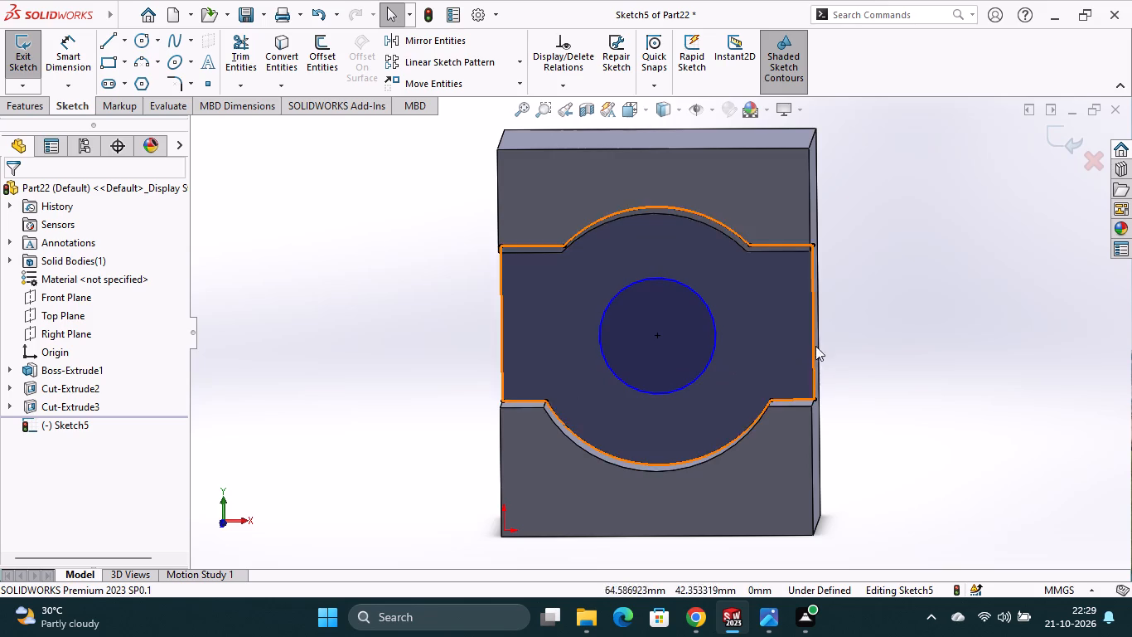
left_click(641, 114)
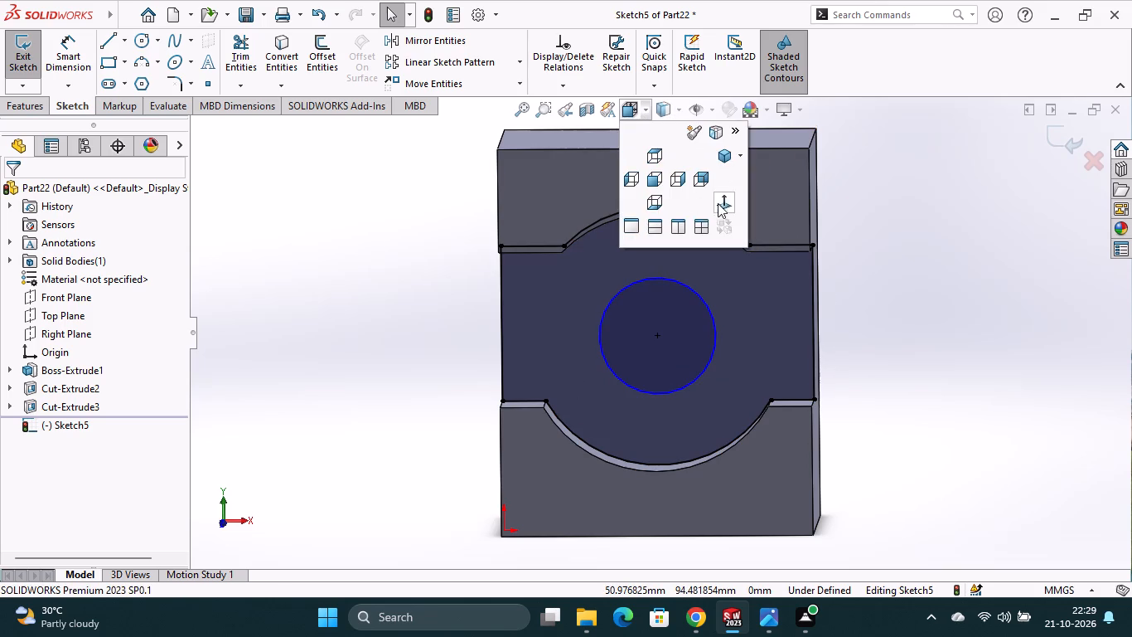
left_click(718, 203)
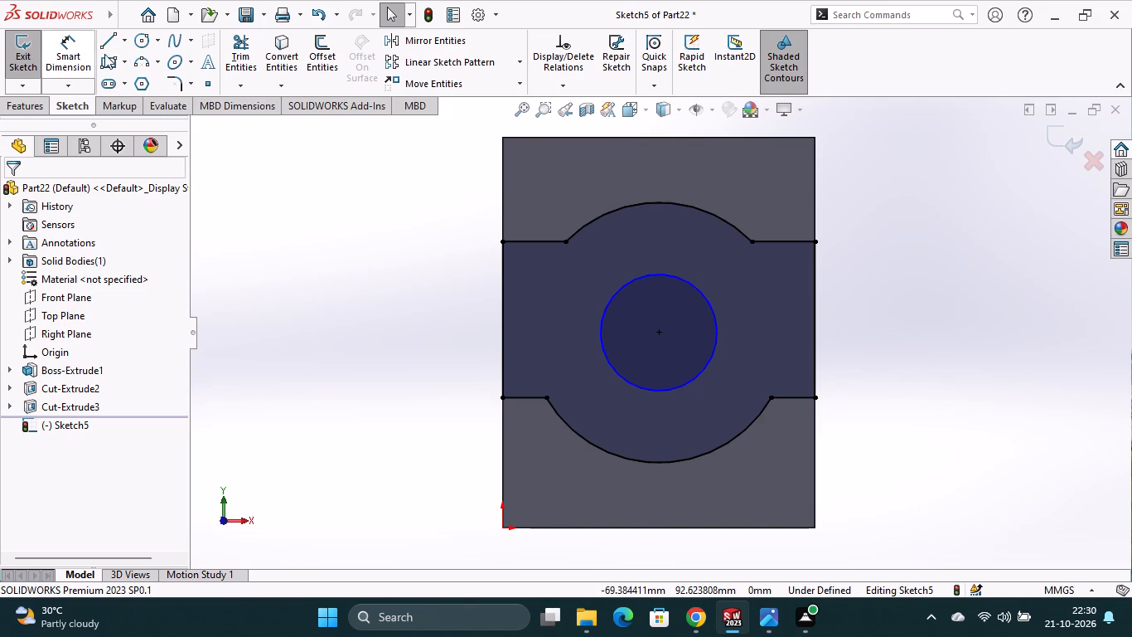
left_click(75, 49)
left_click(641, 274)
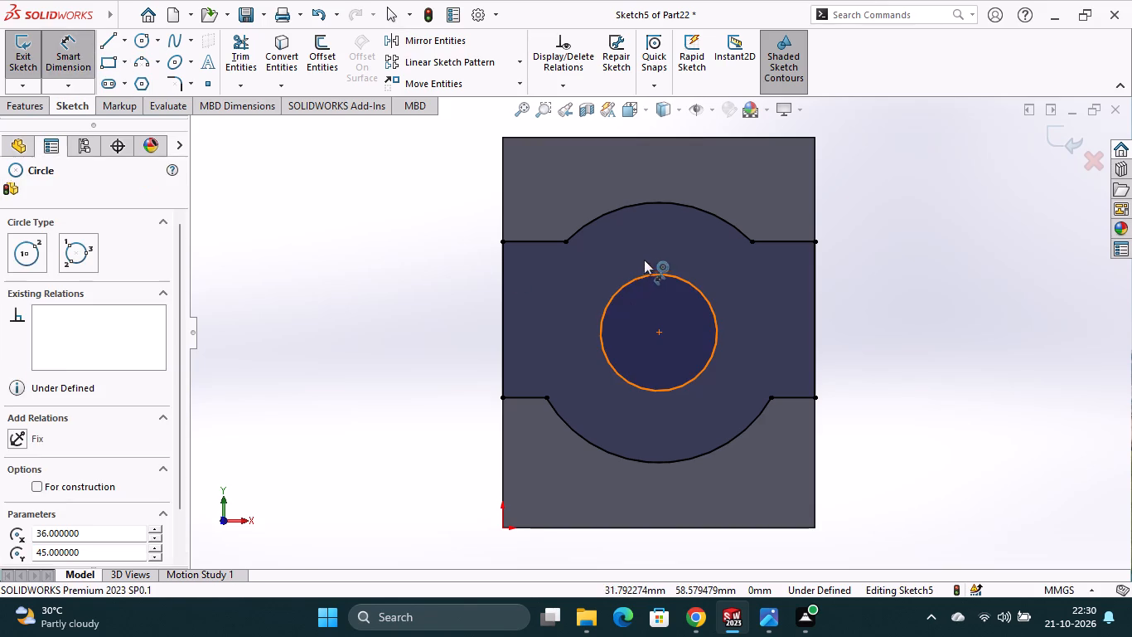
left_click(645, 258)
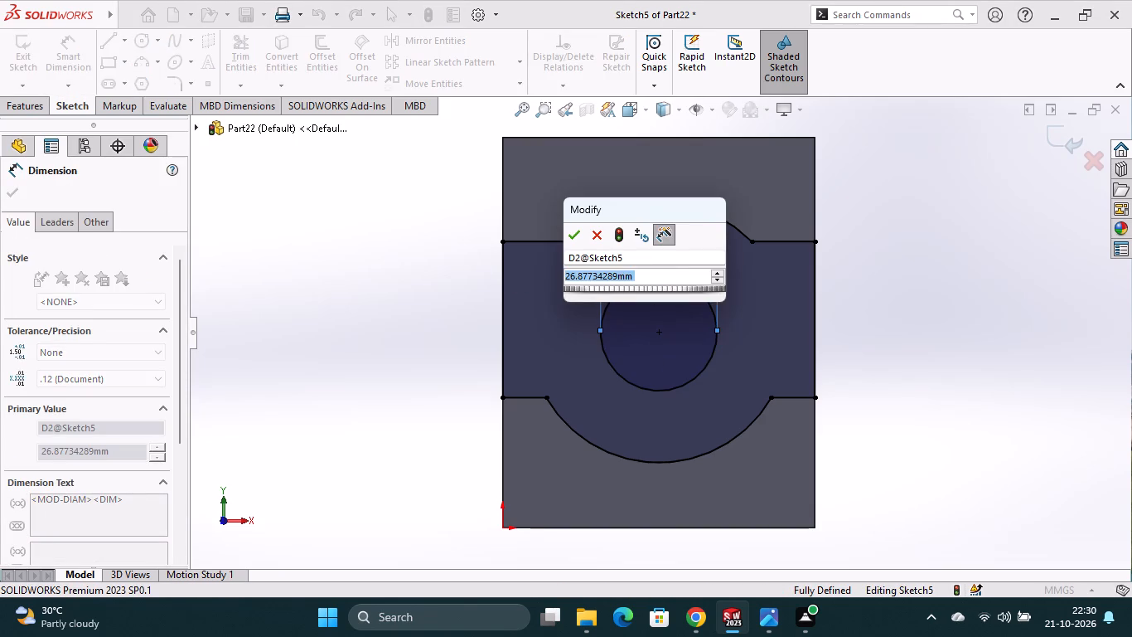
type("24")
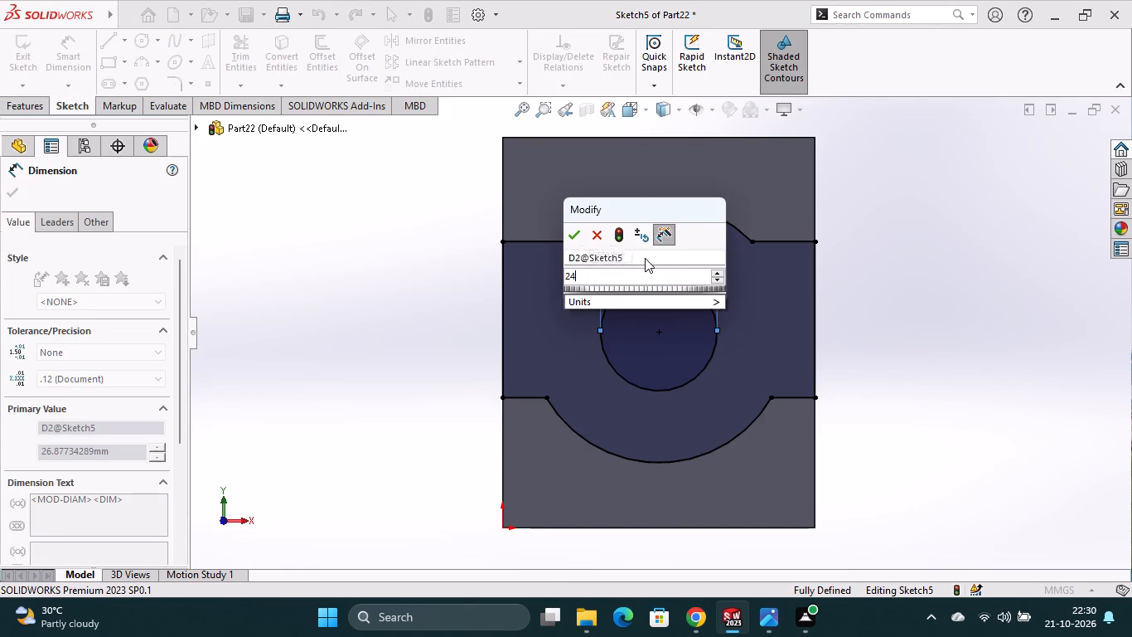
key("Return")
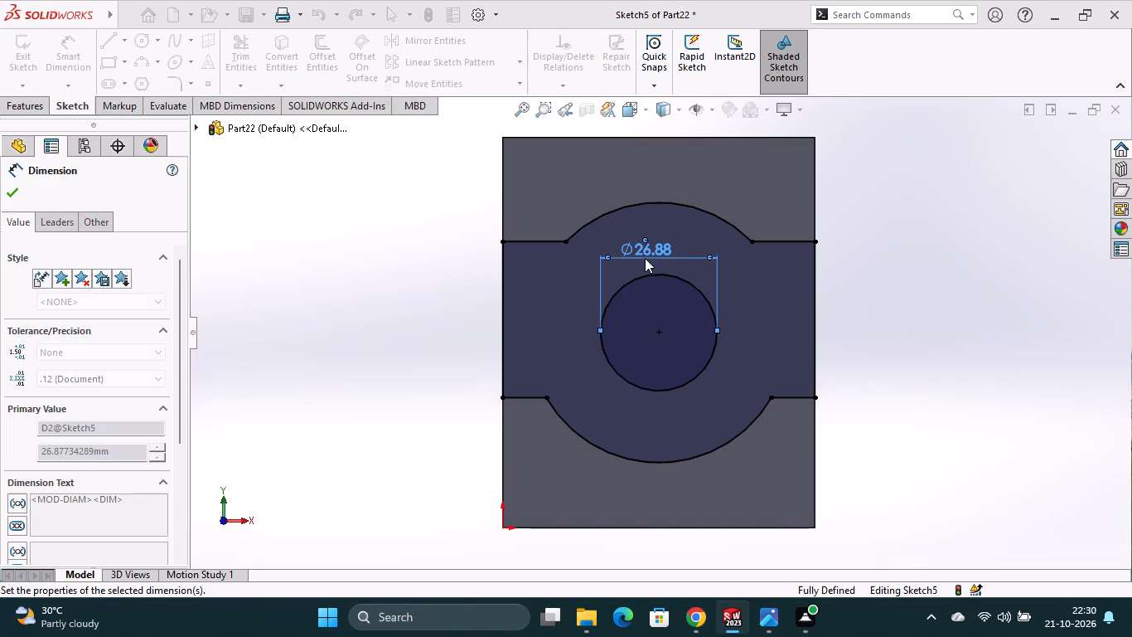
Create an extruded cut of only the 24 mm circle contour using the Through All end condition.
middle_click_drag(902, 319, 868, 364)
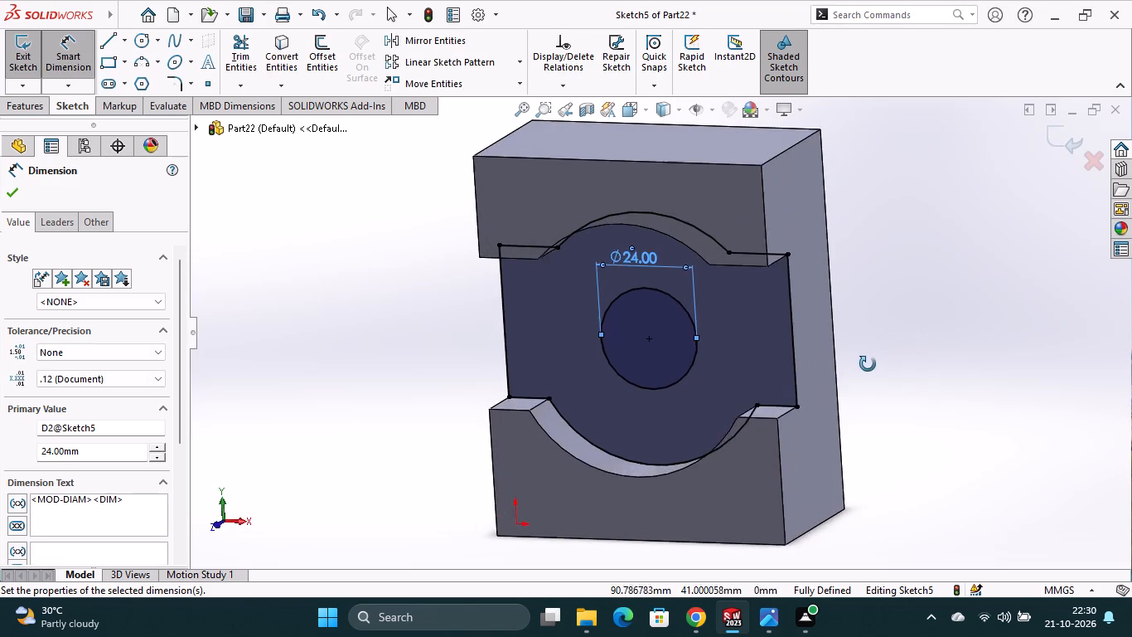
middle_click_drag(868, 364, 853, 375)
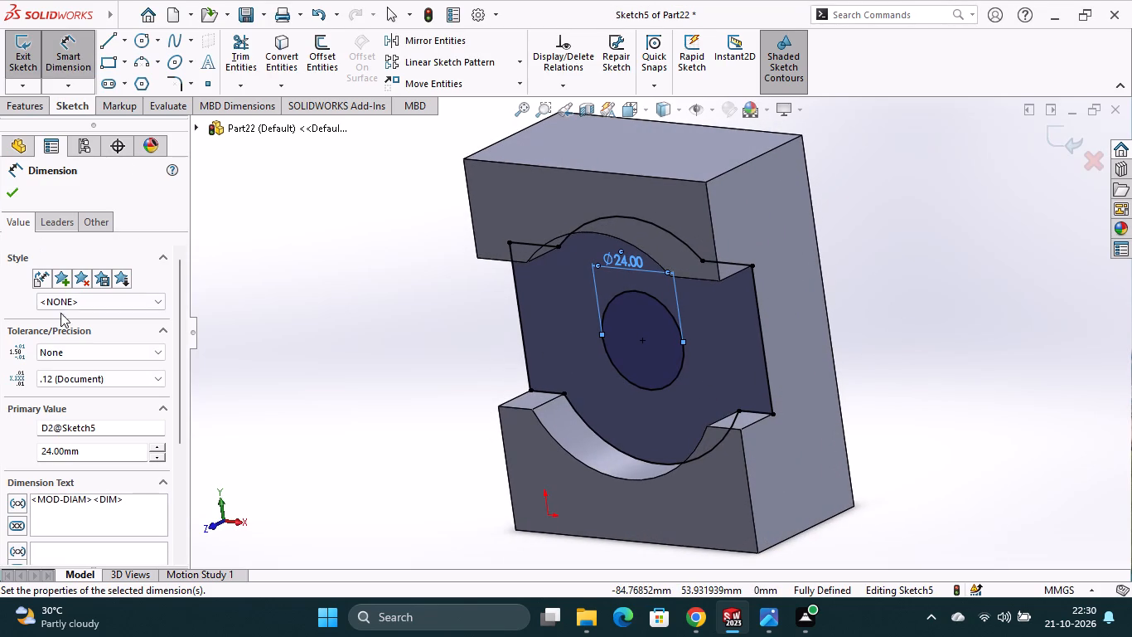
left_click(28, 109)
left_click(249, 73)
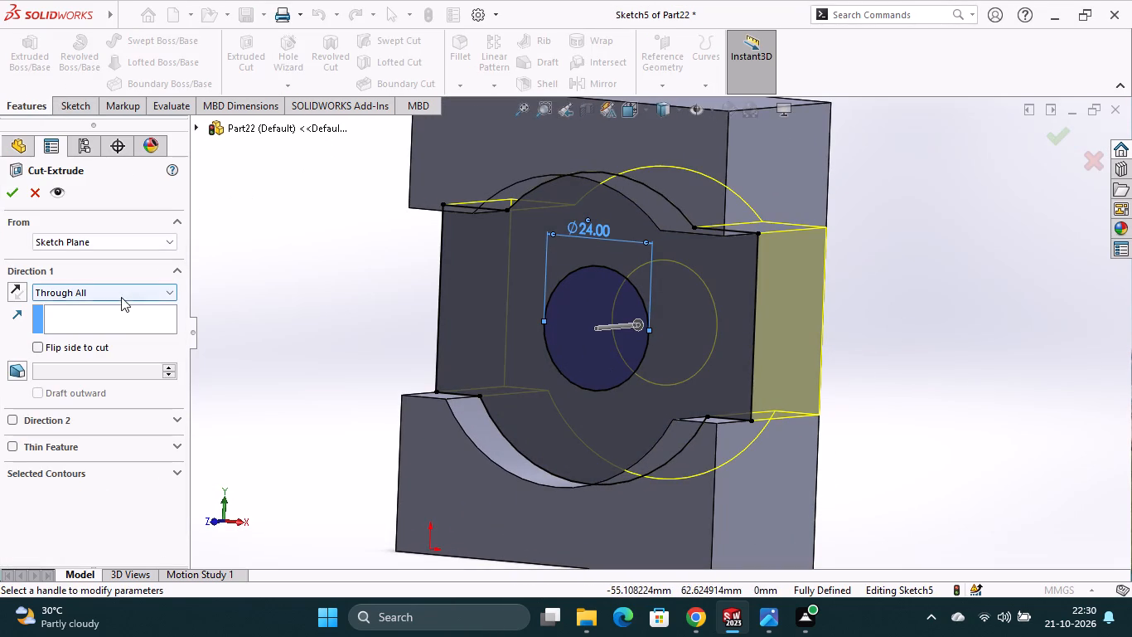
middle_click_drag(927, 341, 908, 369)
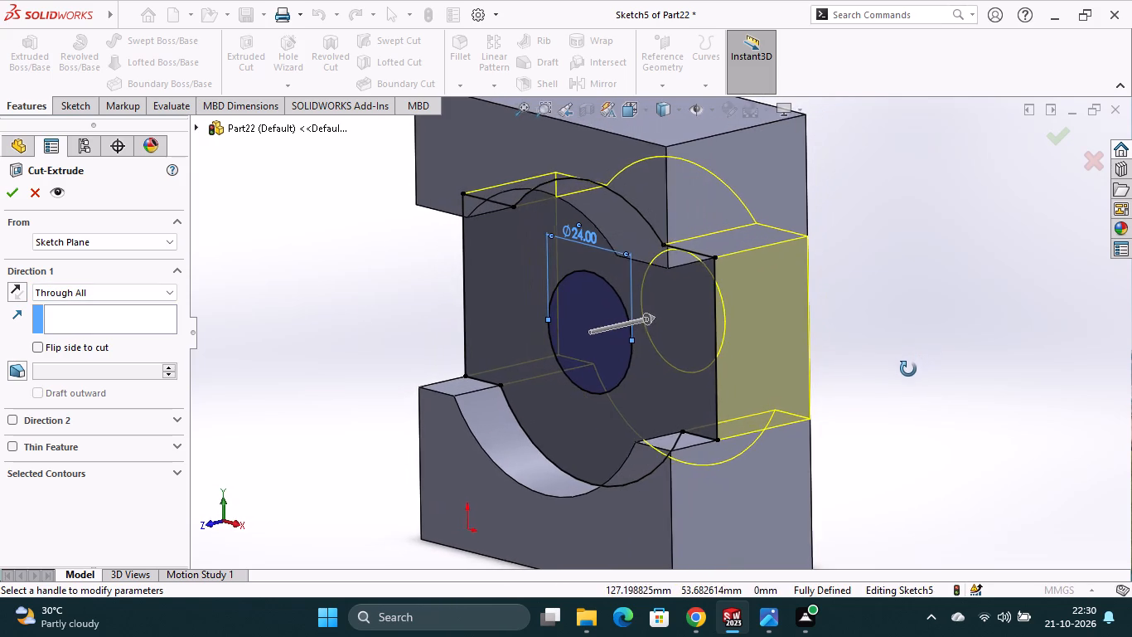
middle_click_drag(908, 369, 941, 347)
scroll(942, 343, "up", 1)
left_click(584, 312)
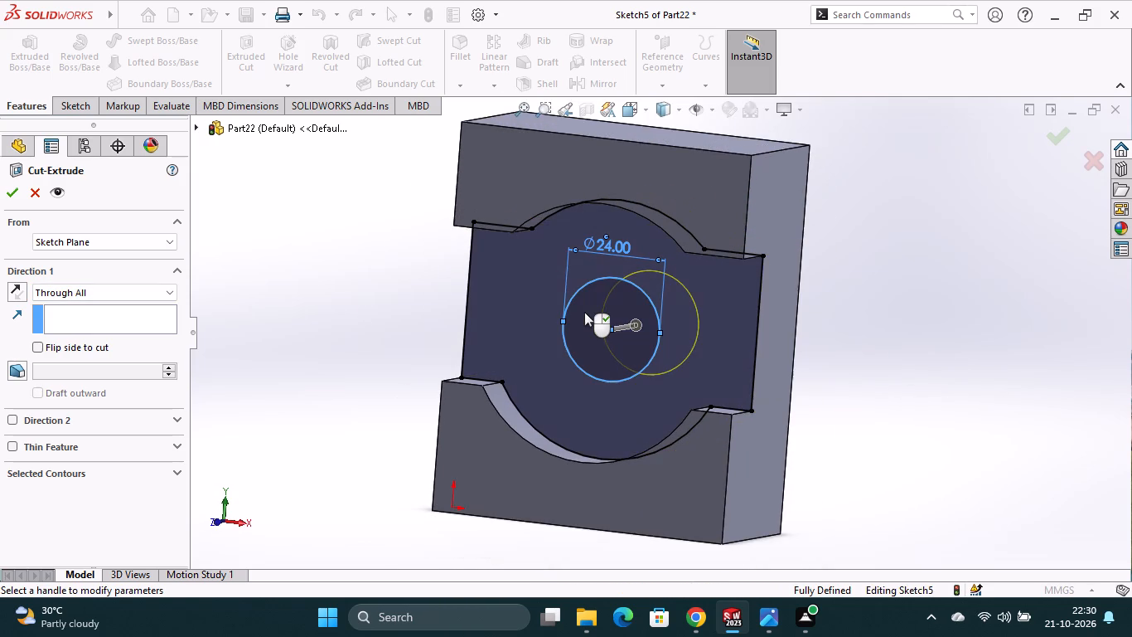
middle_click_drag(890, 339, 816, 373)
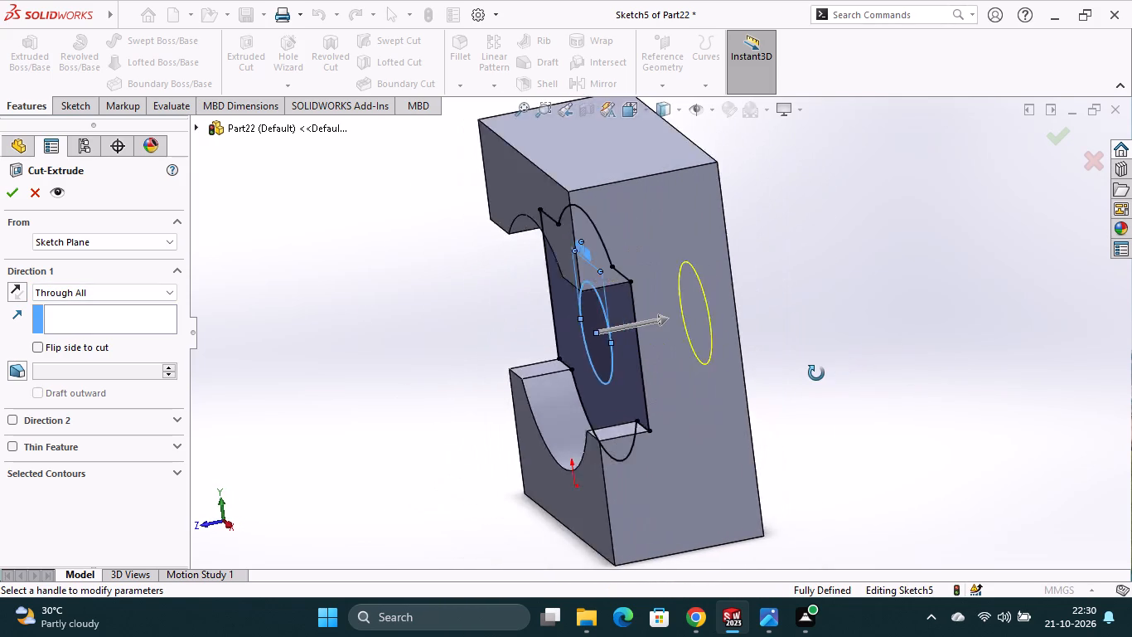
middle_click_drag(816, 373, 805, 378)
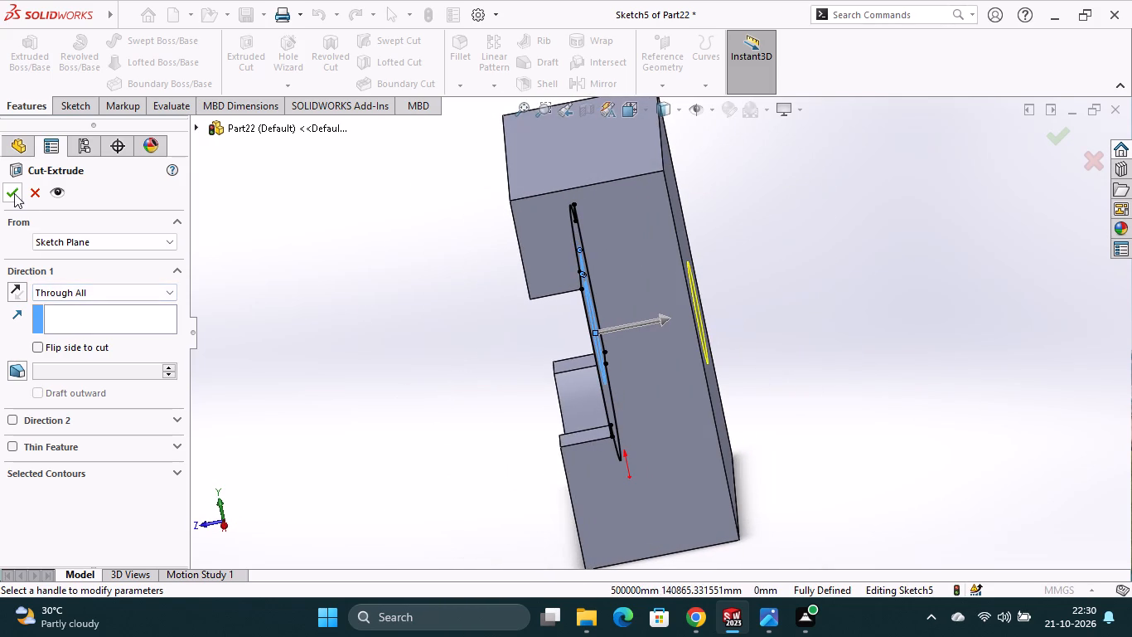
left_click(14, 193)
left_click(857, 322)
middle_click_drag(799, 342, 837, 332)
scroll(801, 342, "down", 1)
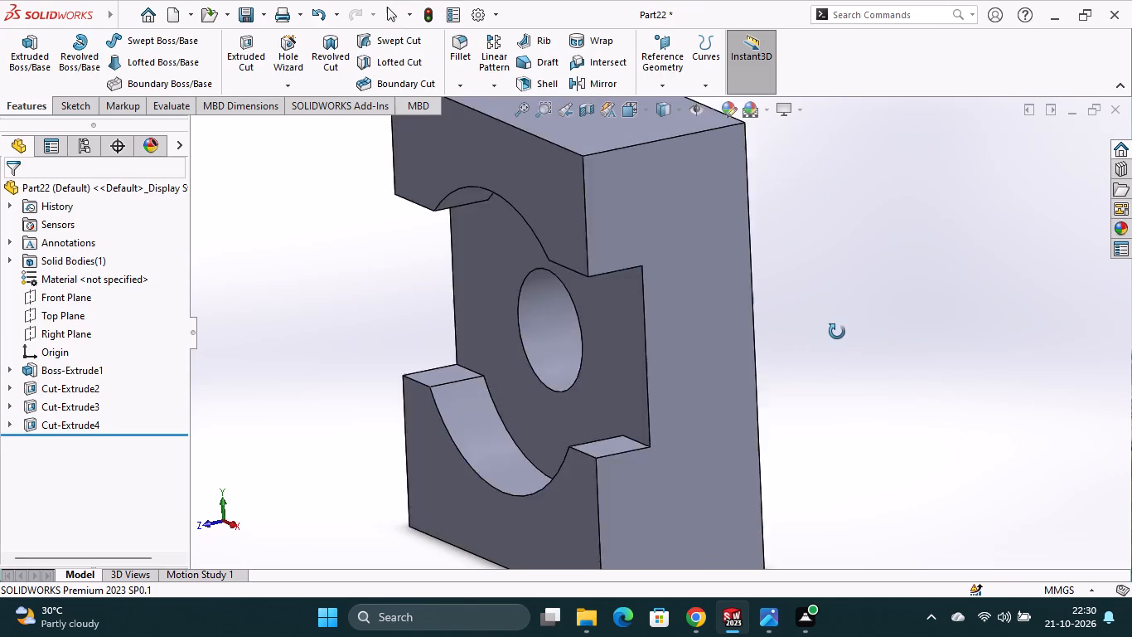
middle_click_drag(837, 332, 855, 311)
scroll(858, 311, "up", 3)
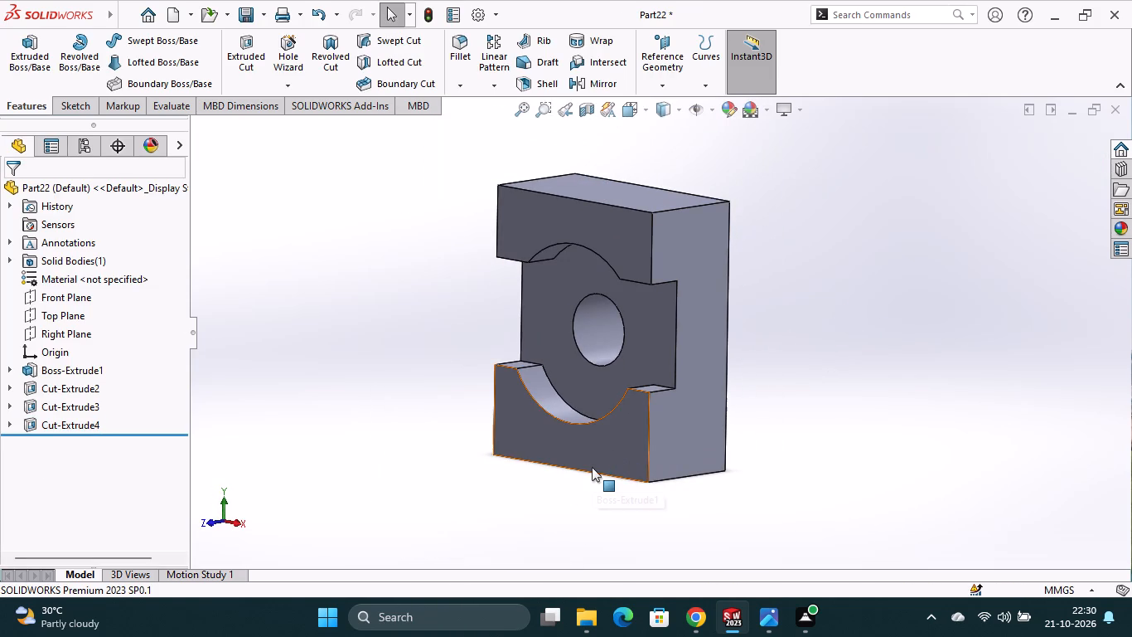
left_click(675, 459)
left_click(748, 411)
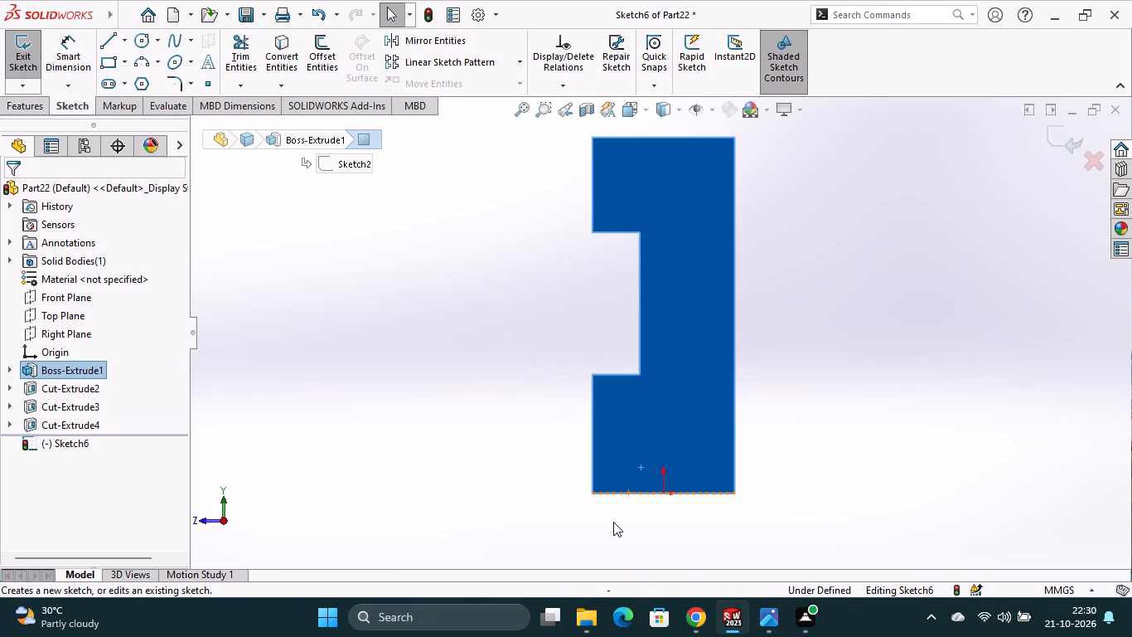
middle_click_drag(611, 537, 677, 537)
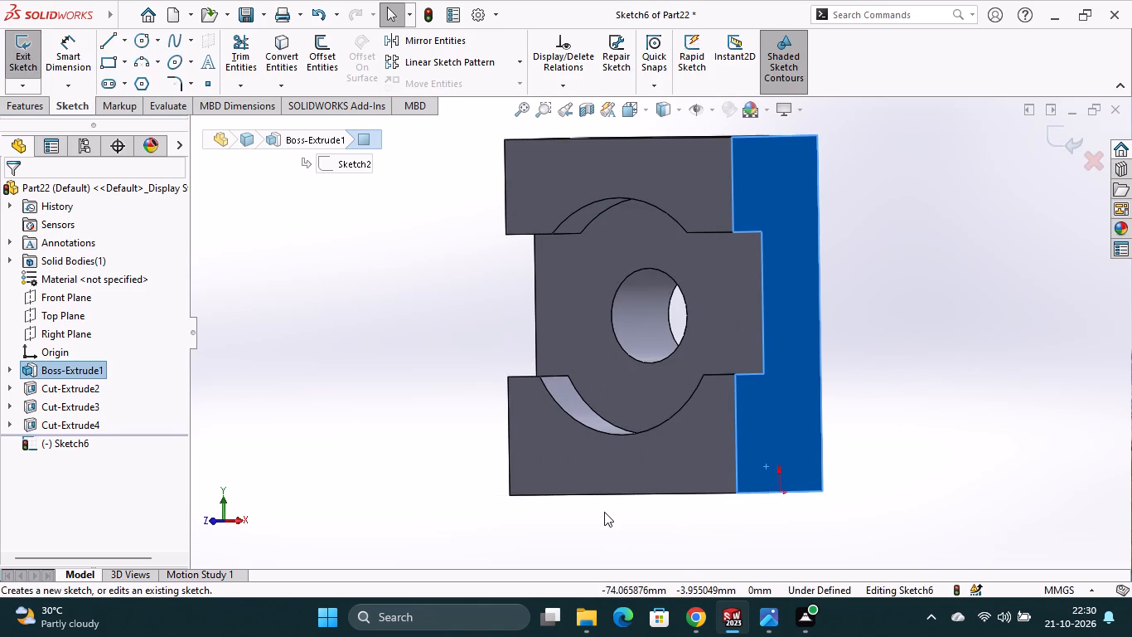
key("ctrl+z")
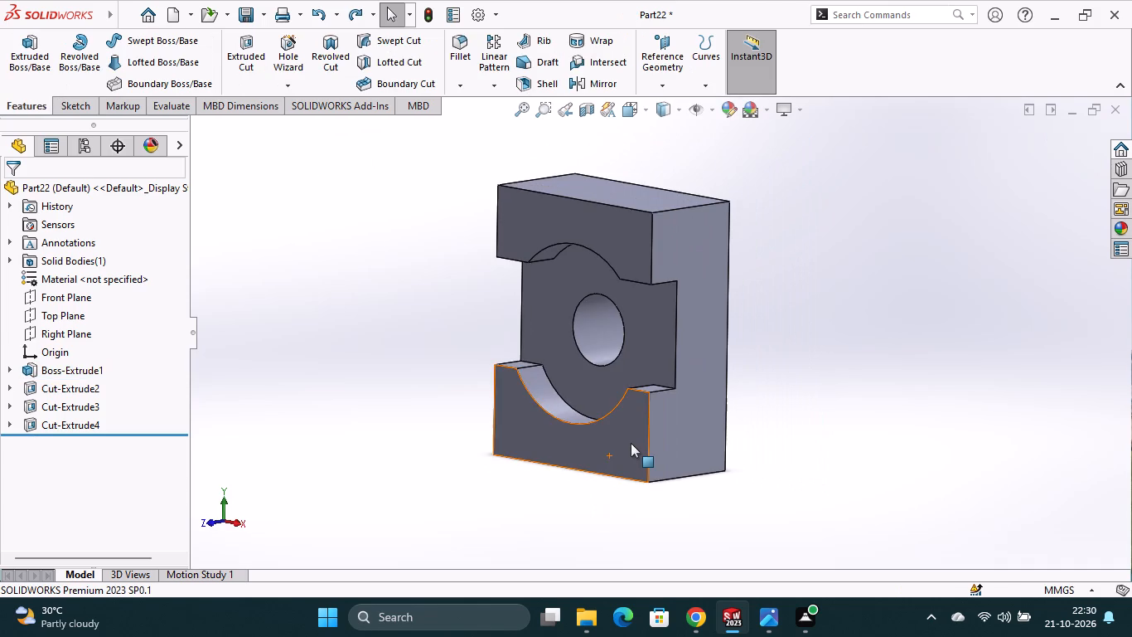
Sketch on the lower front face a vertical line about 7 mm up from the bottom edge and a horizontal line about 53 mm to the right edge.
left_click(626, 445)
left_click(697, 401)
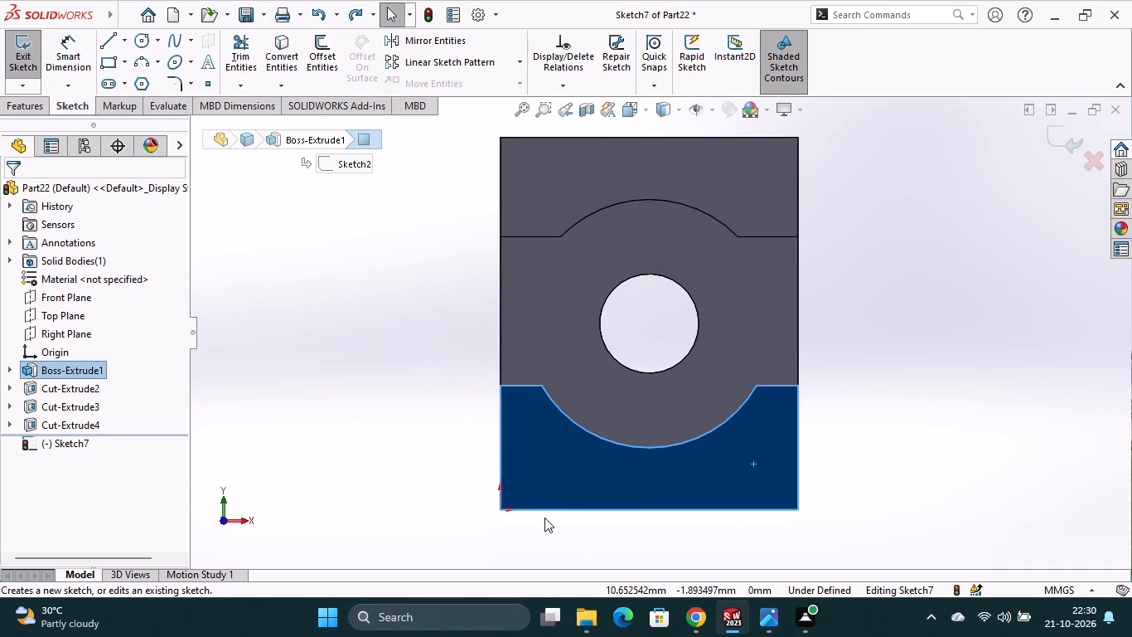
left_click(112, 47)
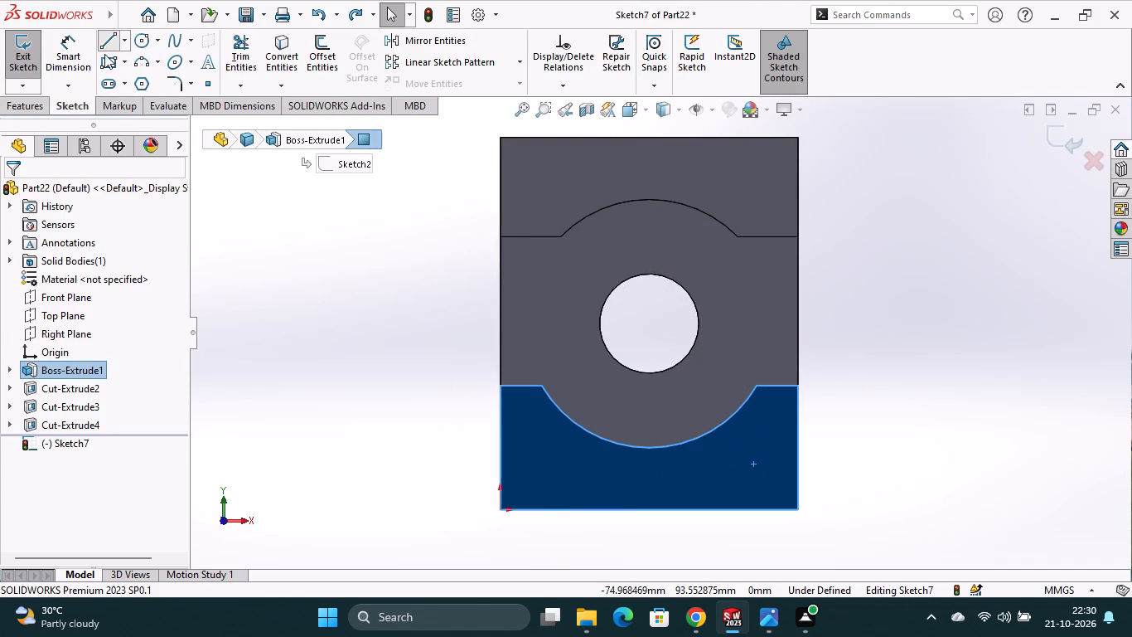
left_click(578, 508)
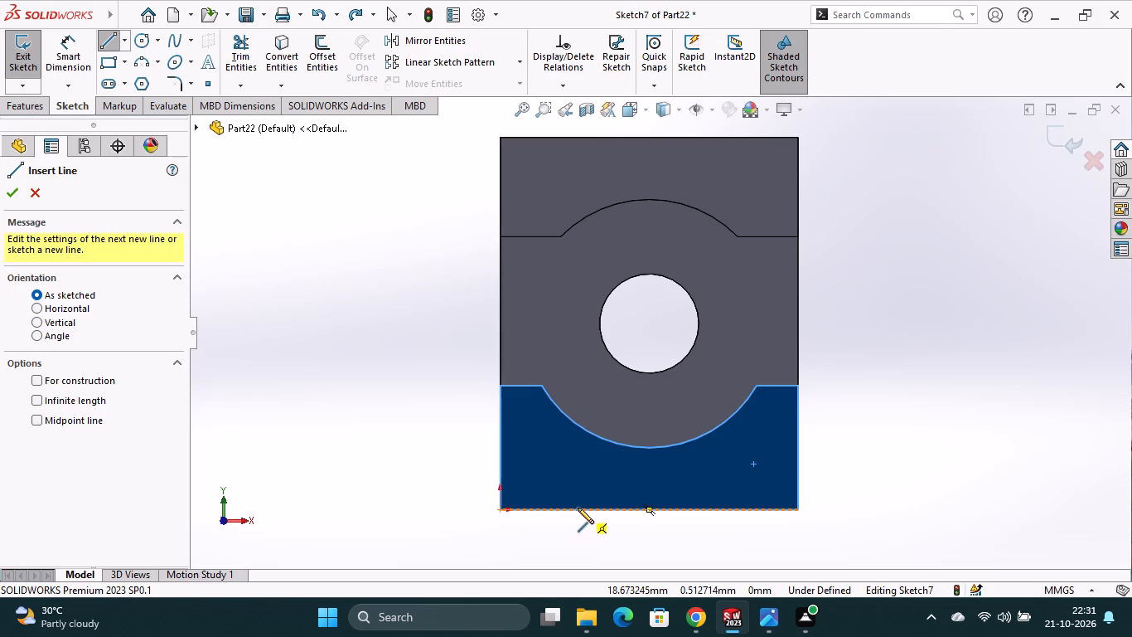
left_click(580, 479)
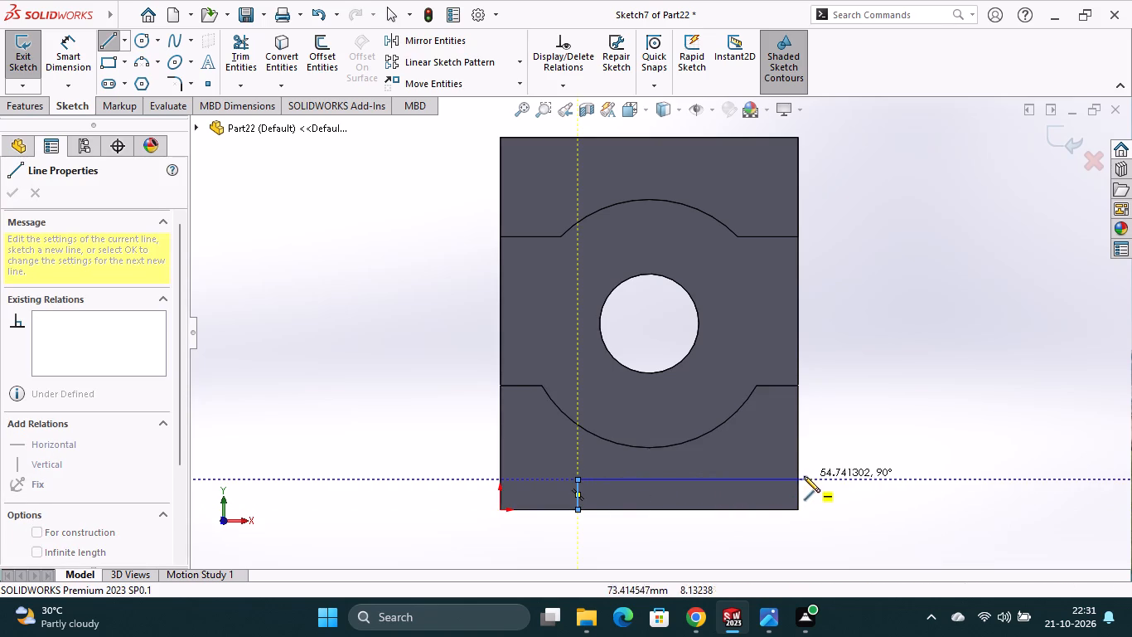
left_click(801, 479)
key("Escape")
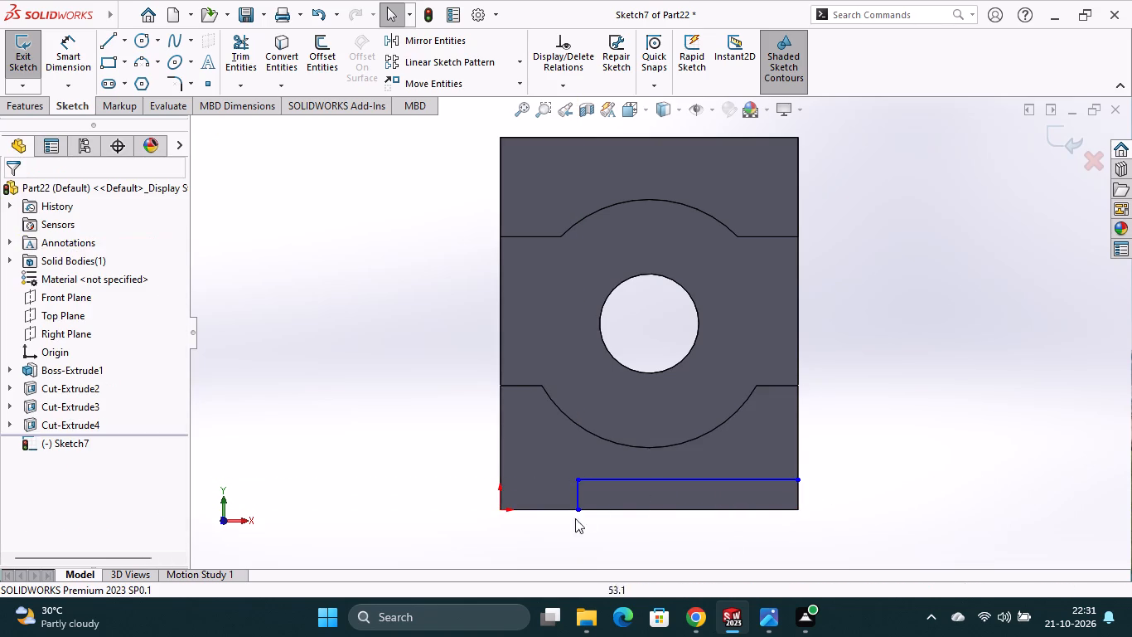
Dimension the short vertical line's length as 6 mm.
left_click(78, 44)
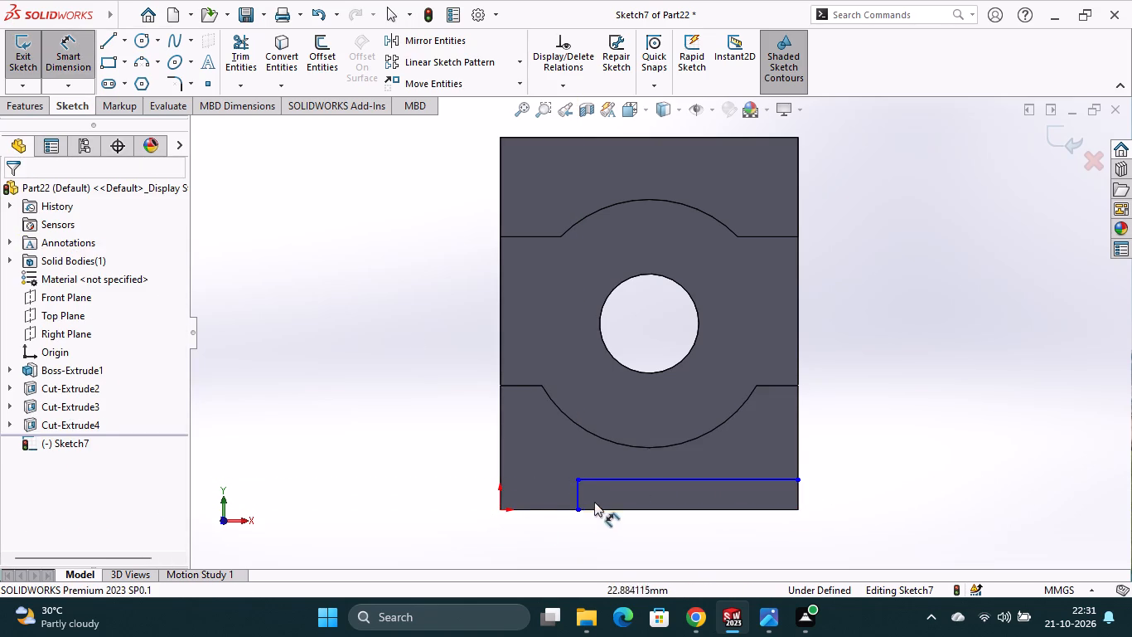
left_click(579, 496)
left_click(560, 494)
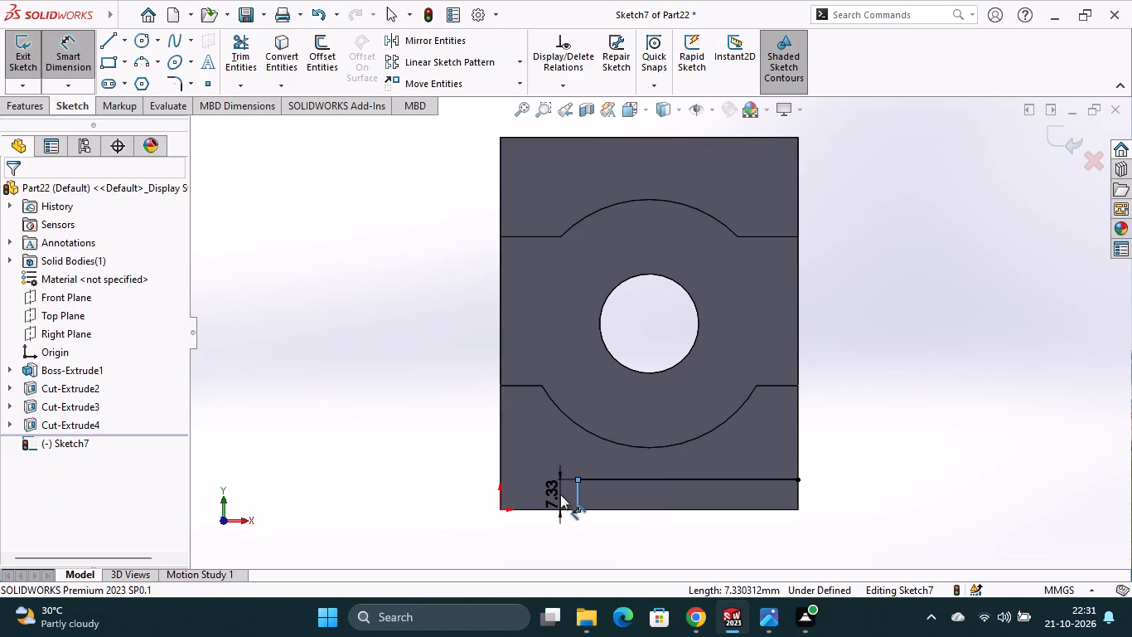
key("6")
key("Return")
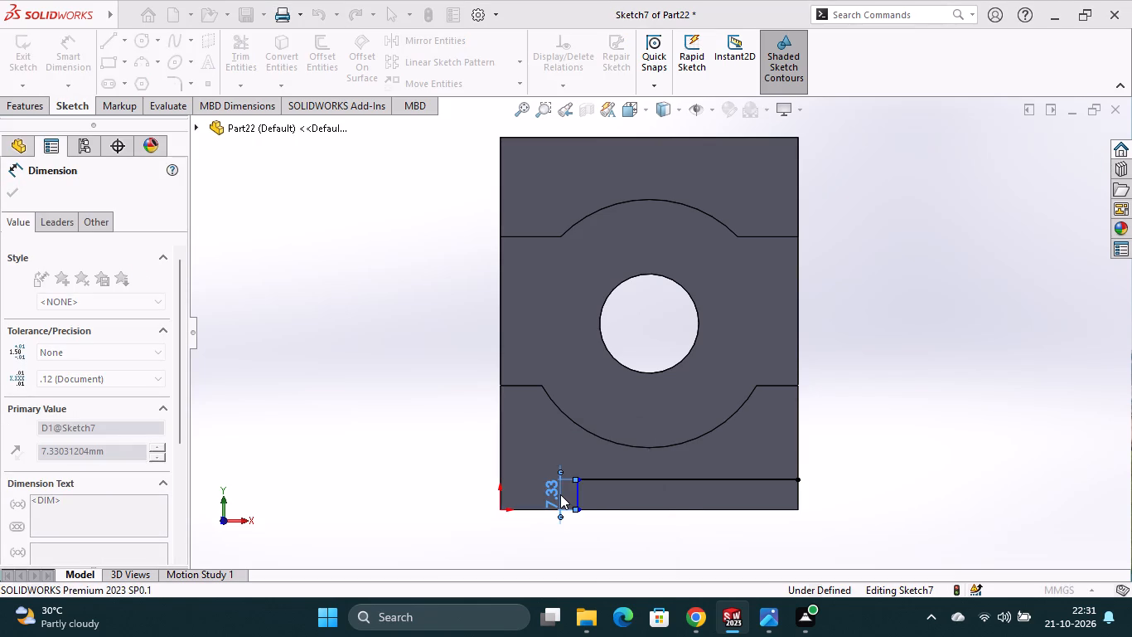
Dimension the horizontal sketch line above the bottom edge as 50 mm.
left_click(672, 486)
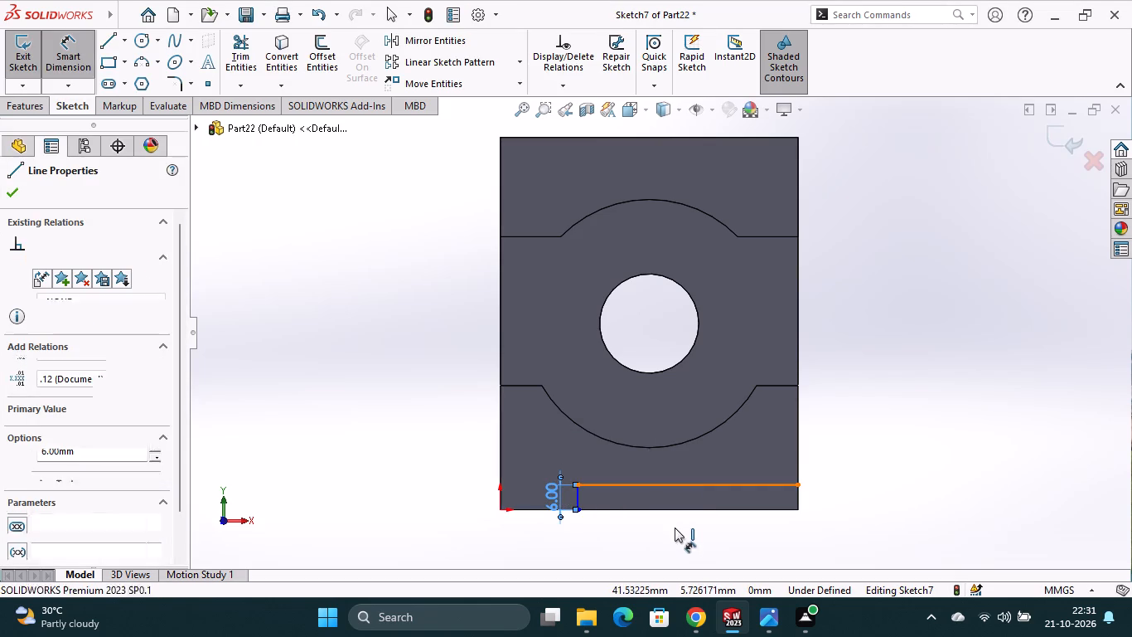
left_click(671, 532)
type("50")
key("Return")
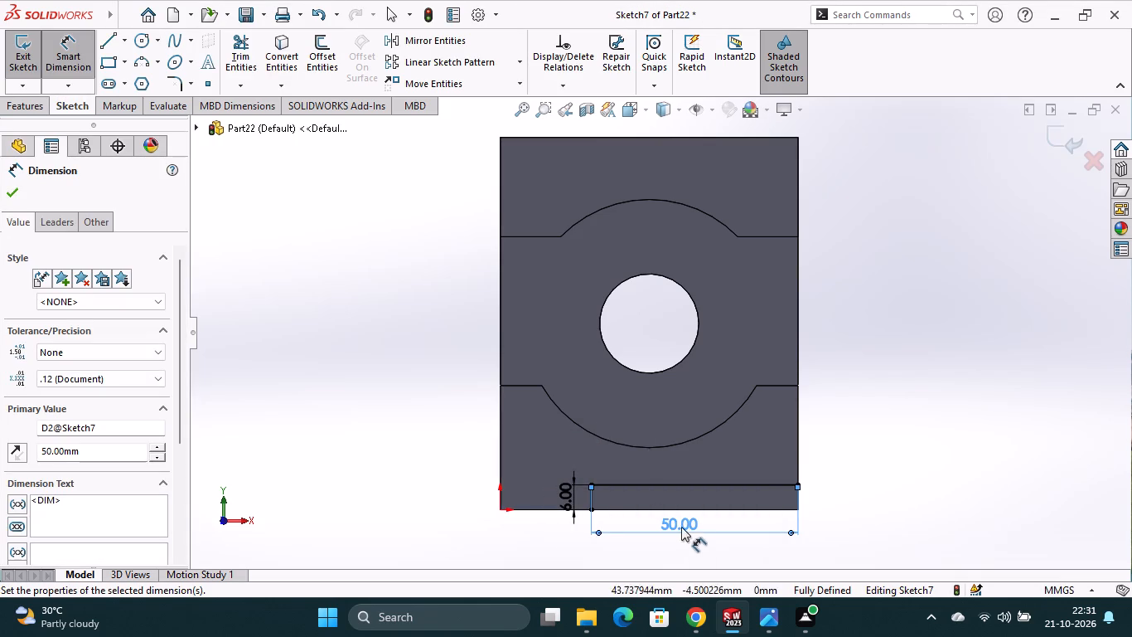
Close the 50 × 6 mm profile with lines along the part's bottom edge and right edge.
left_click(104, 41)
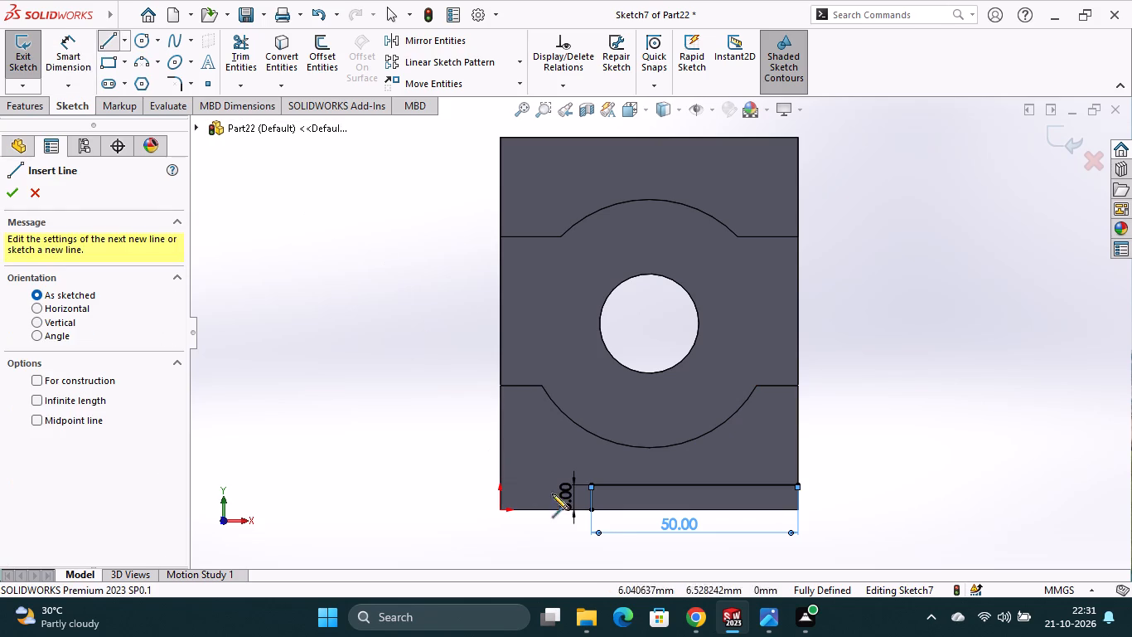
left_click(593, 508)
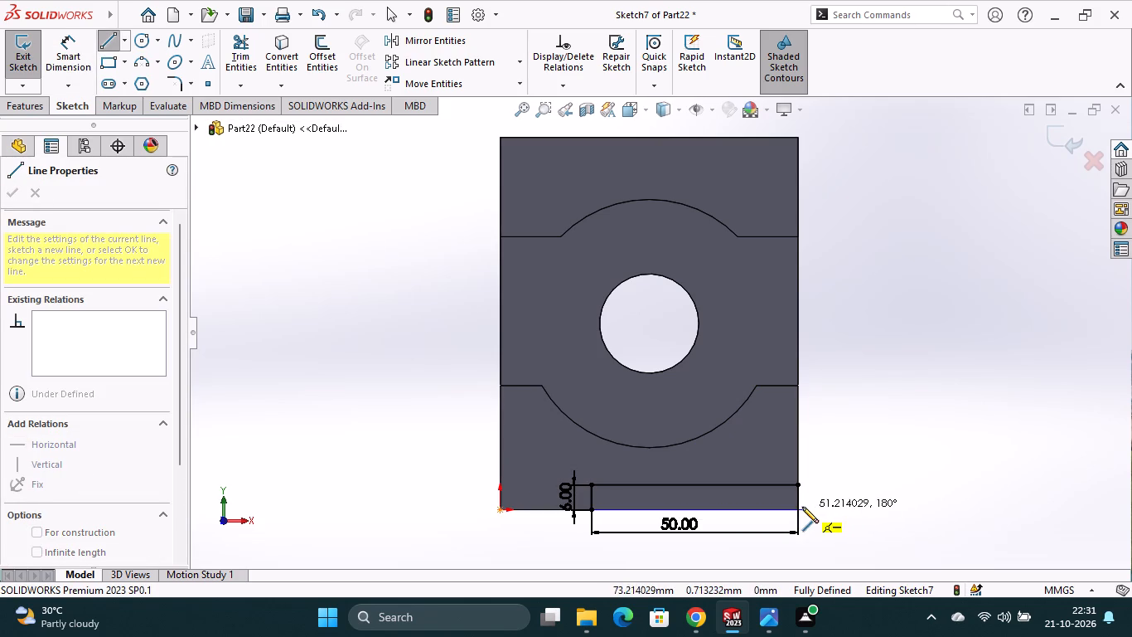
left_click(797, 508)
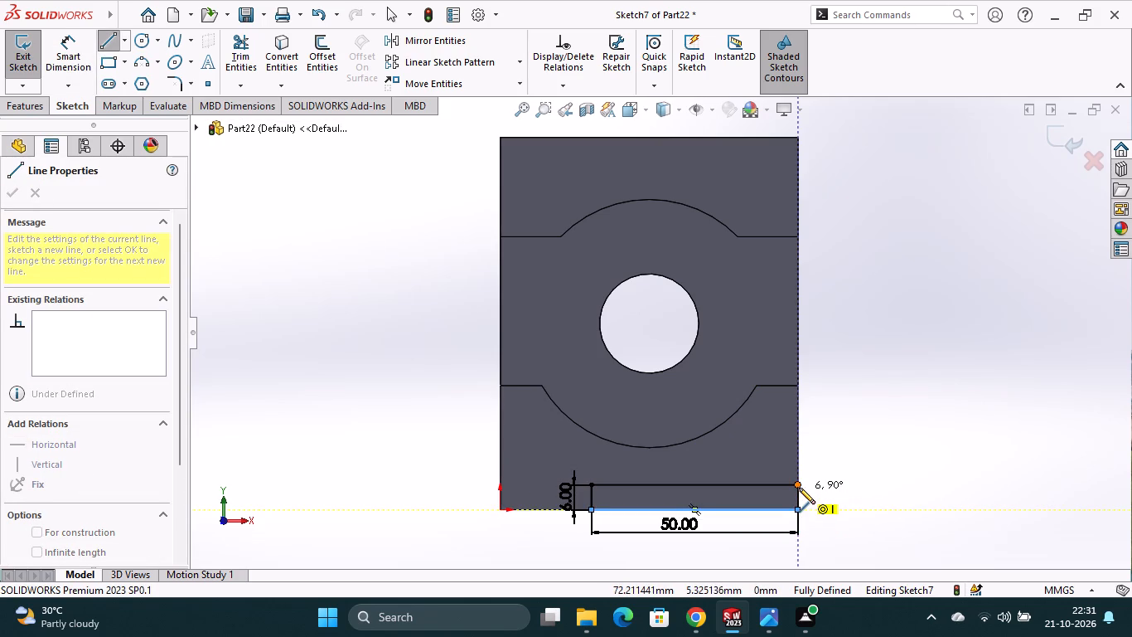
left_click(798, 484)
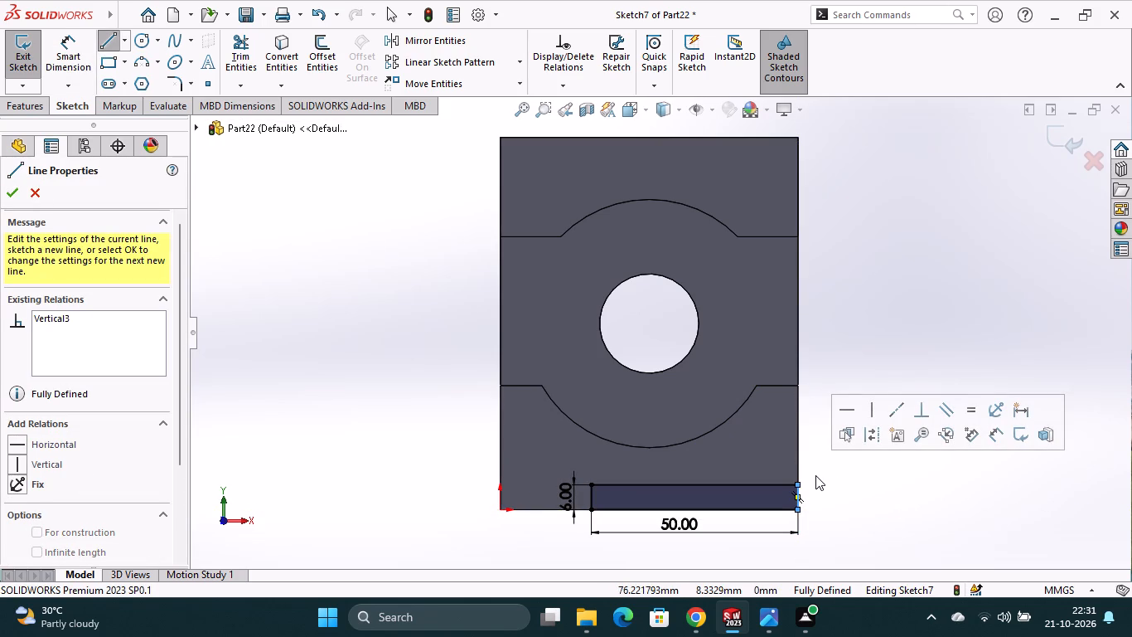
key("Escape")
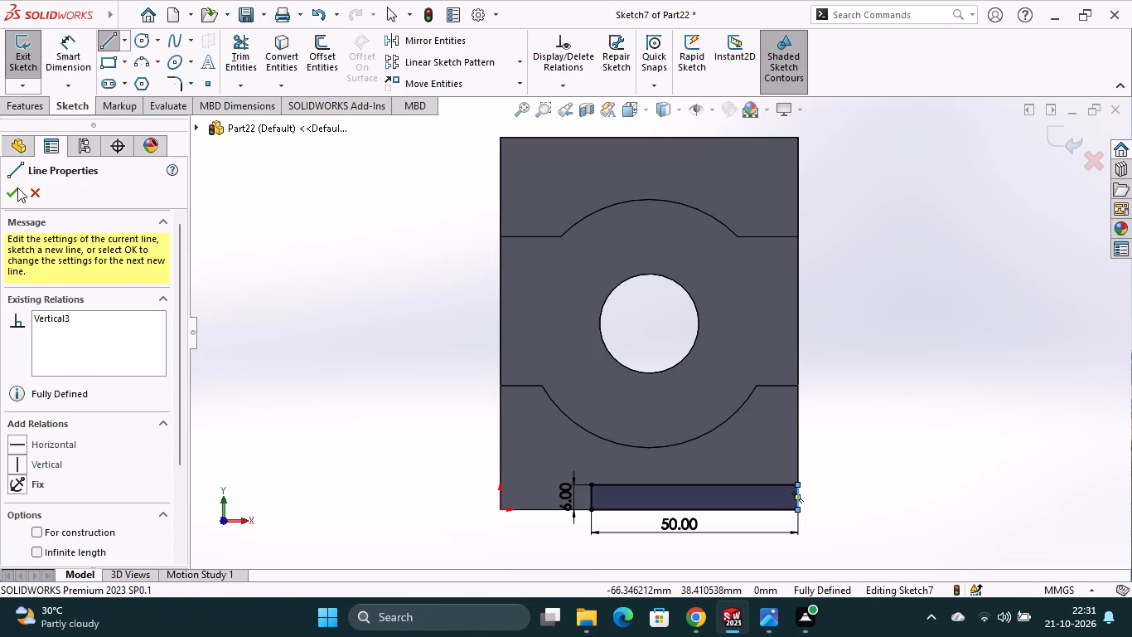
left_click(17, 187)
Create an extruded cut of the 50 × 6 mm rectangle using the Through All end condition.
left_click(77, 61)
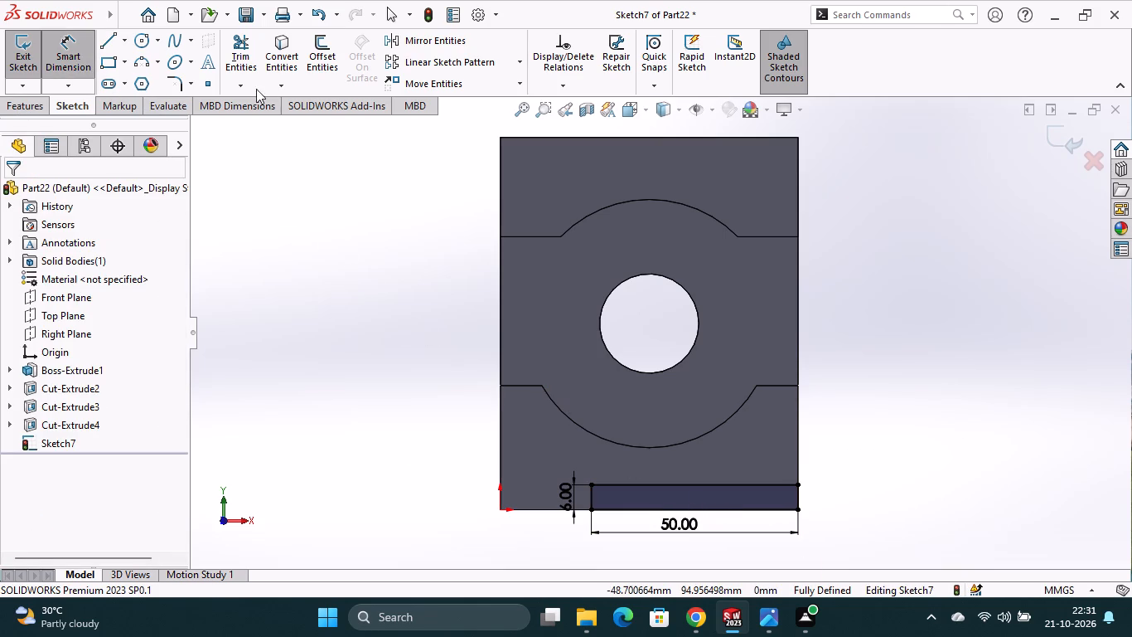
left_click(15, 103)
left_click(244, 54)
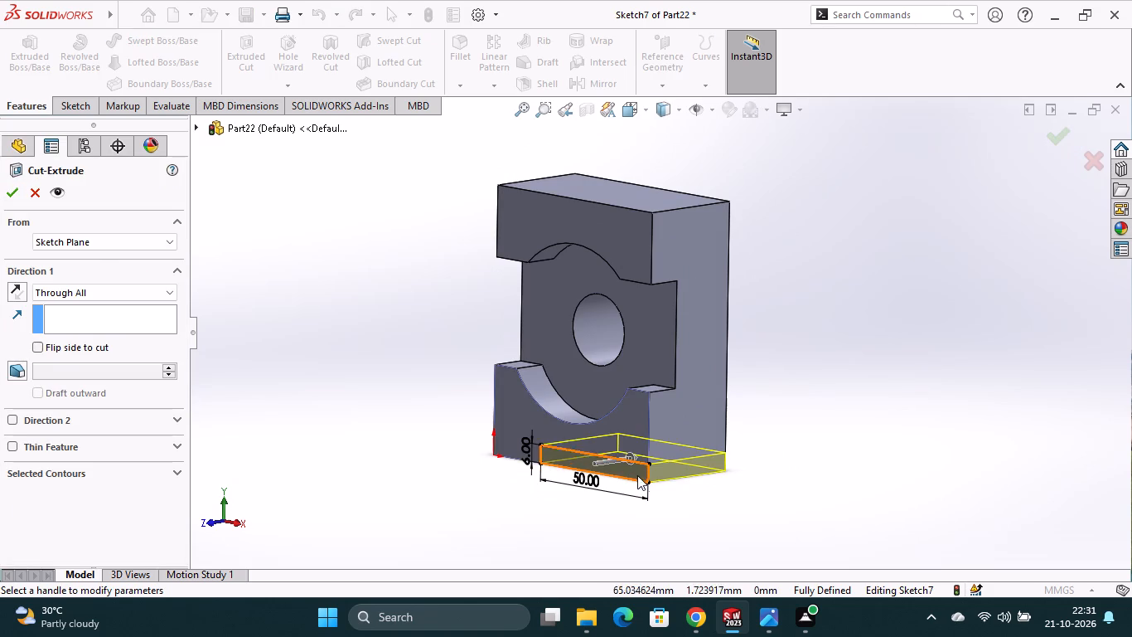
middle_click_drag(780, 488, 738, 503)
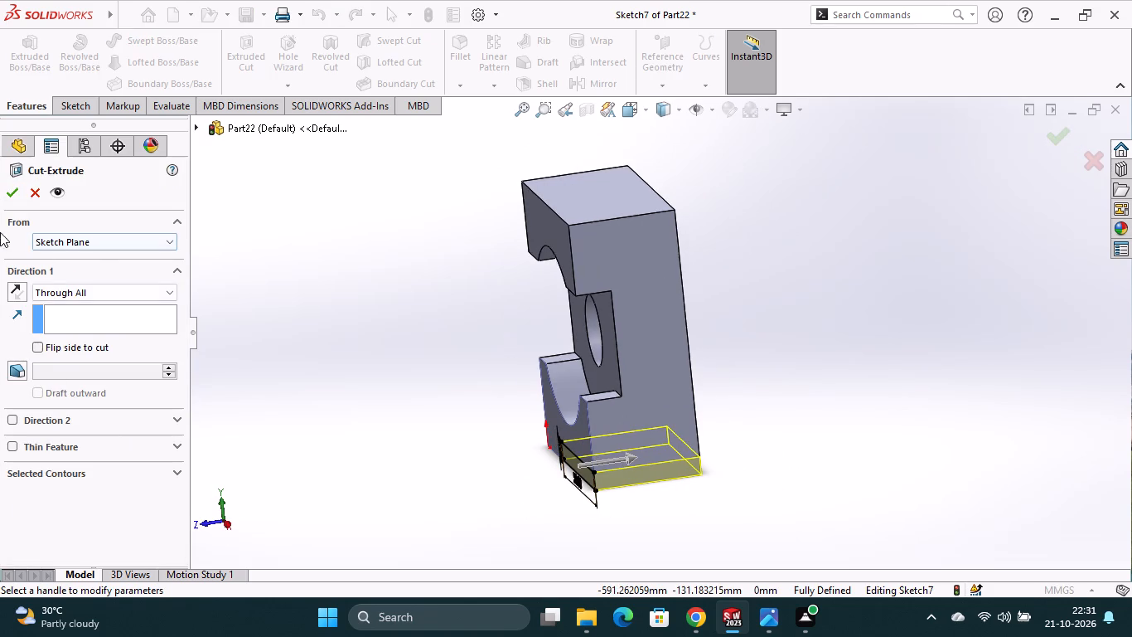
left_click(17, 192)
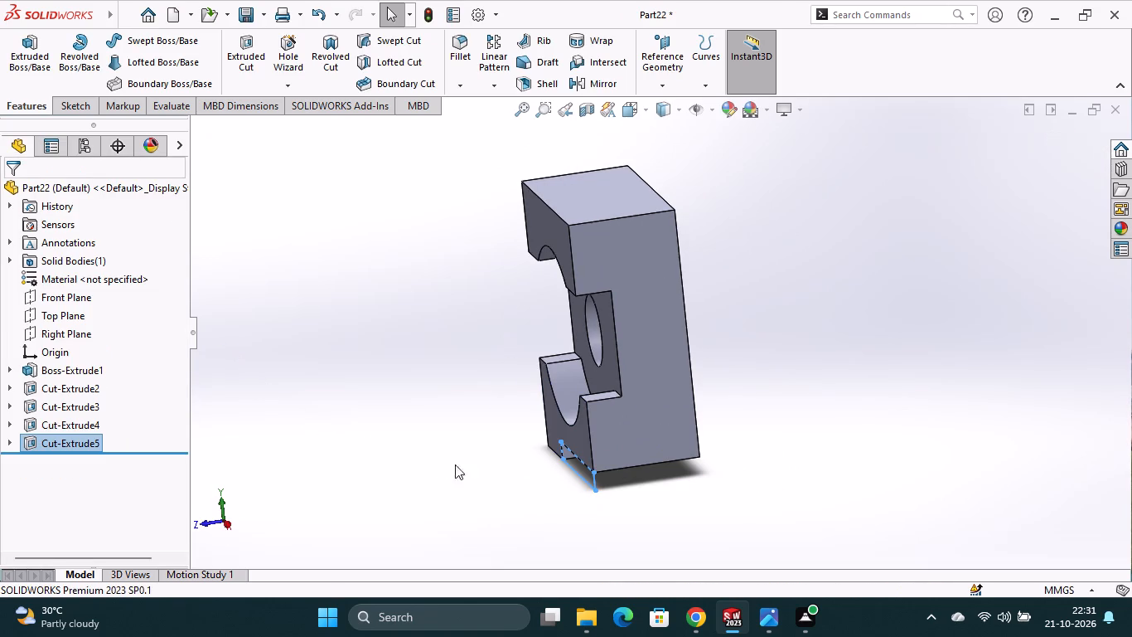
key("Escape")
Sketch on the right side face a rearward stepped outline: about 77 mm line from the lower back corner, 6 mm drop, longer base, vertical end, top line back.
middle_click_drag(685, 501, 710, 498)
scroll(714, 498, "down", 1)
scroll(728, 489, "up", 1)
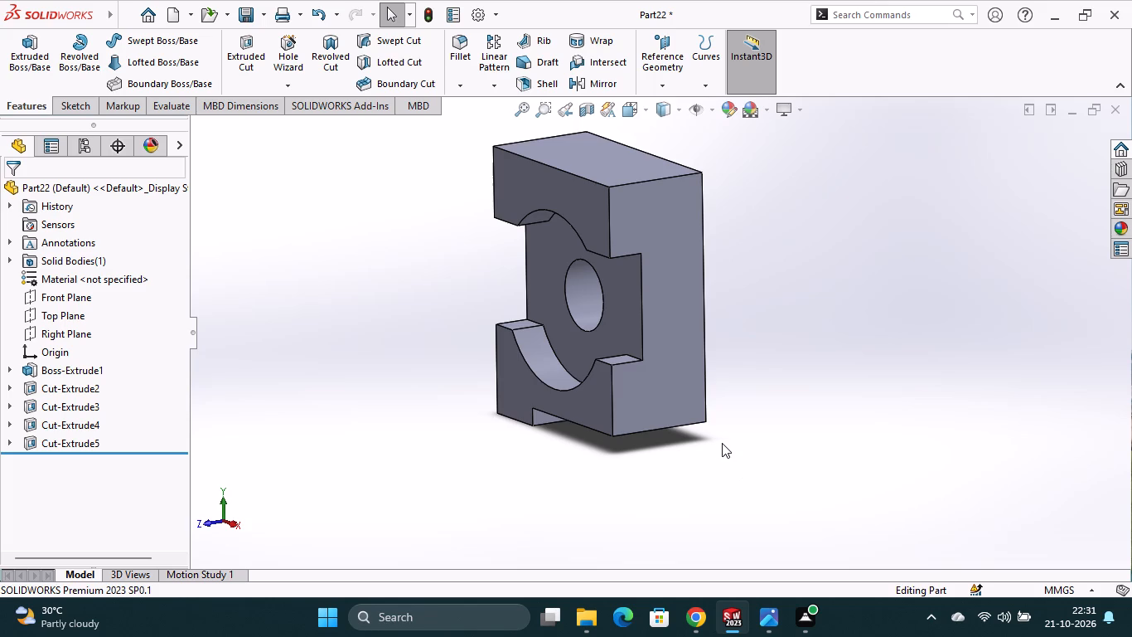
left_click(694, 404)
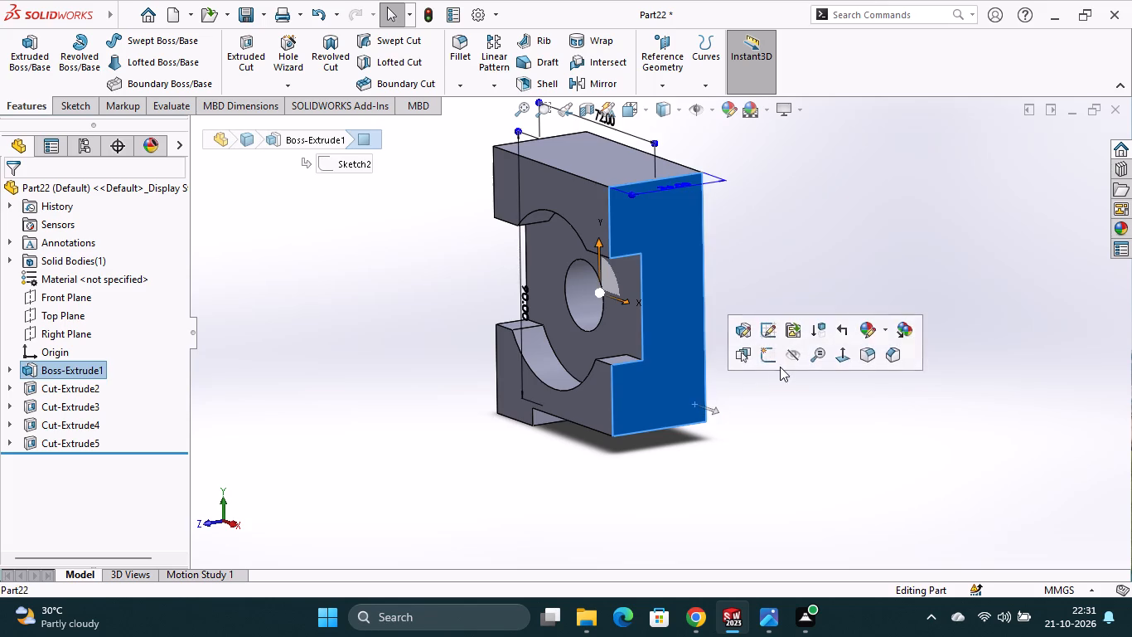
left_click(772, 355)
scroll(758, 442, "up", 1)
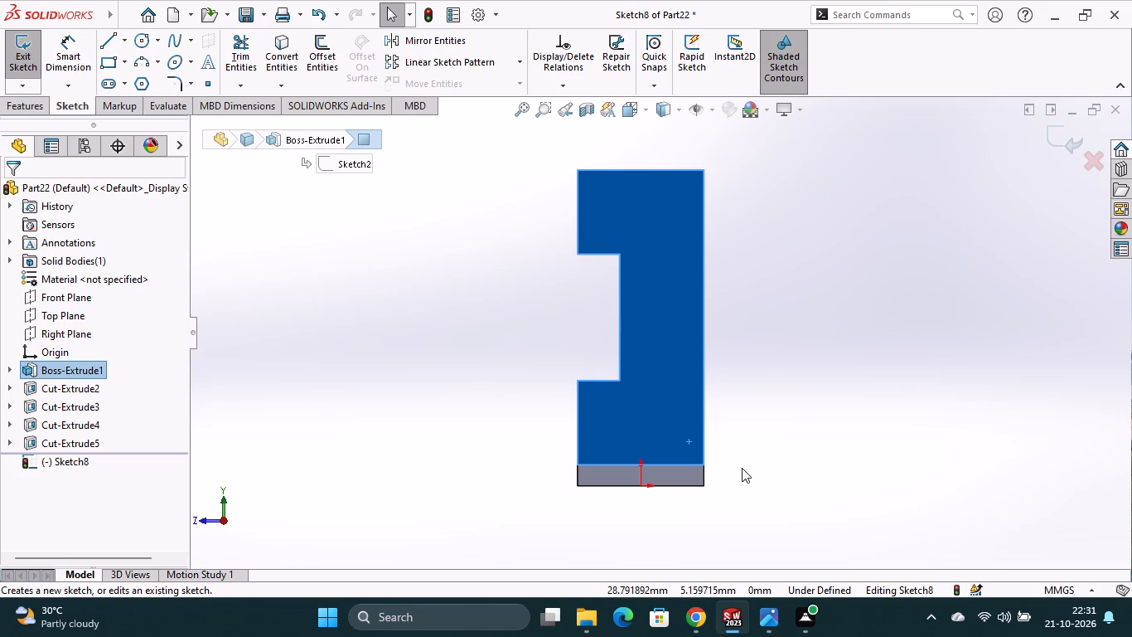
scroll(742, 468, "up", 1)
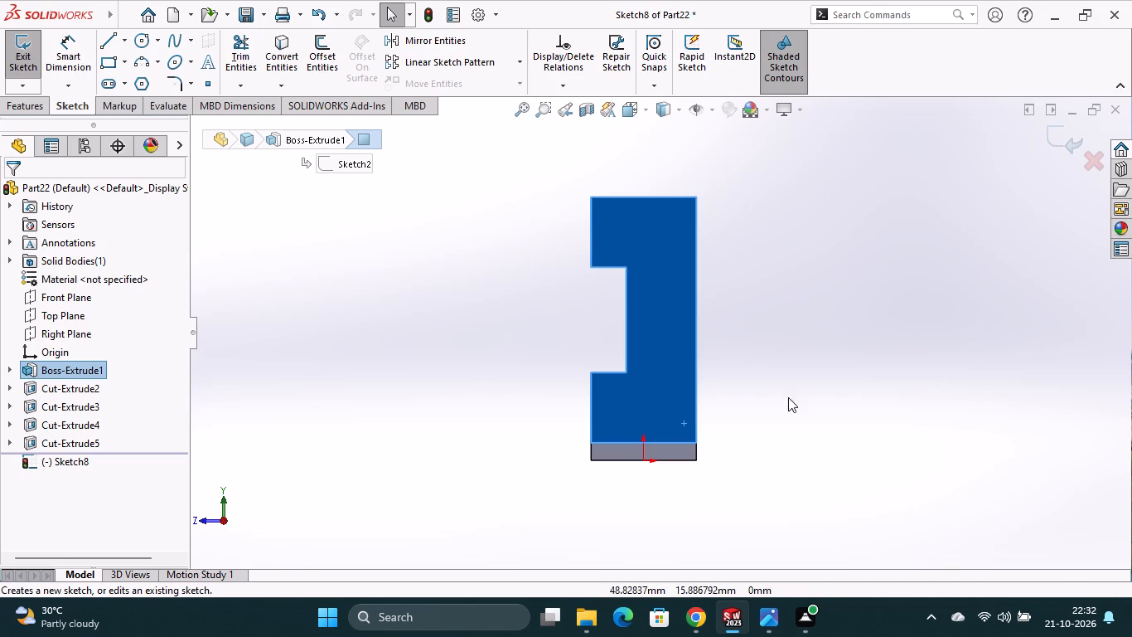
left_click(105, 38)
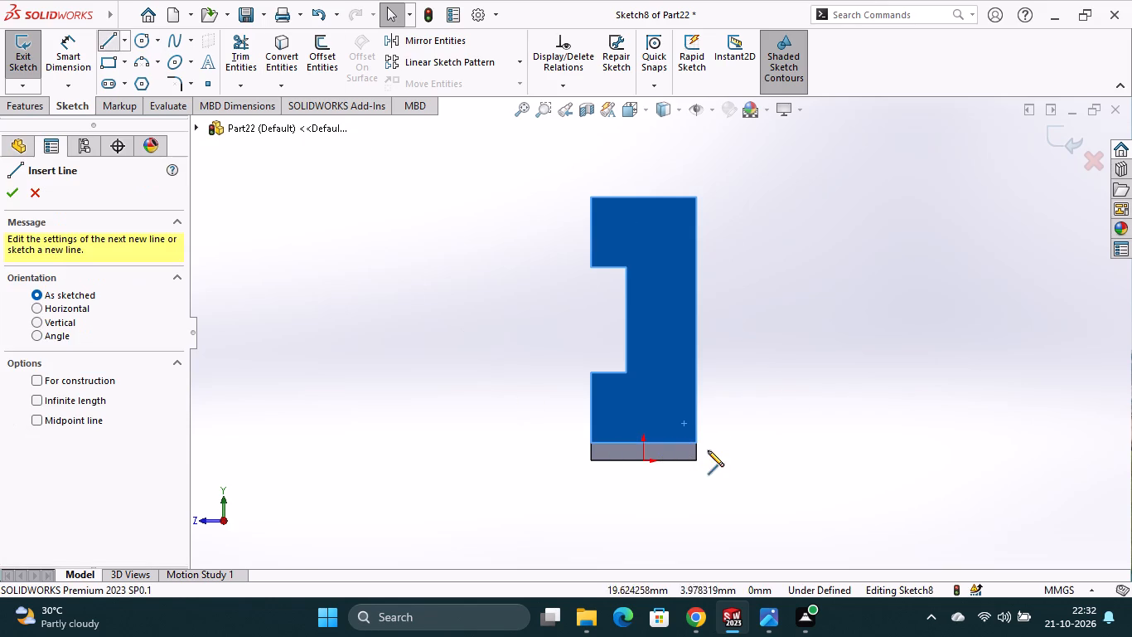
left_click(695, 441)
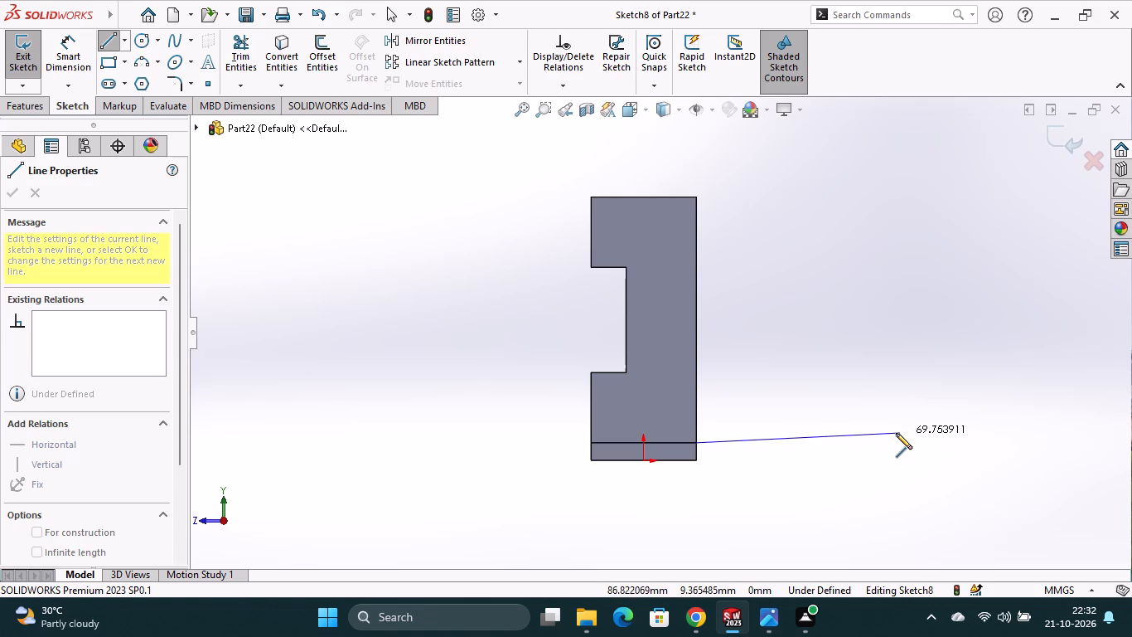
left_click(922, 441)
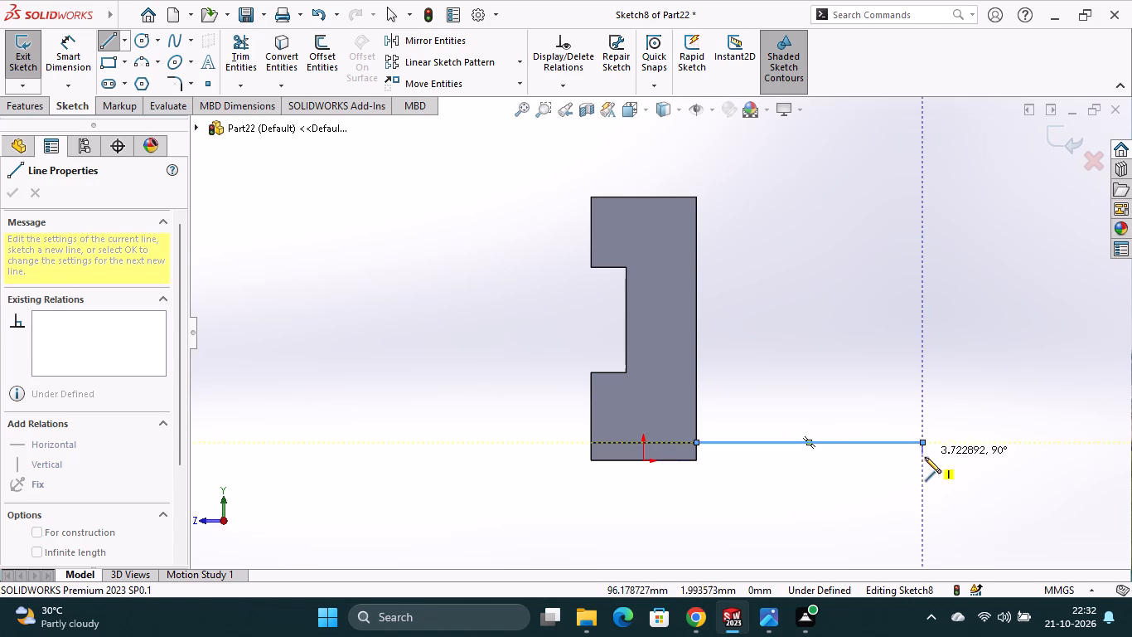
left_click(925, 461)
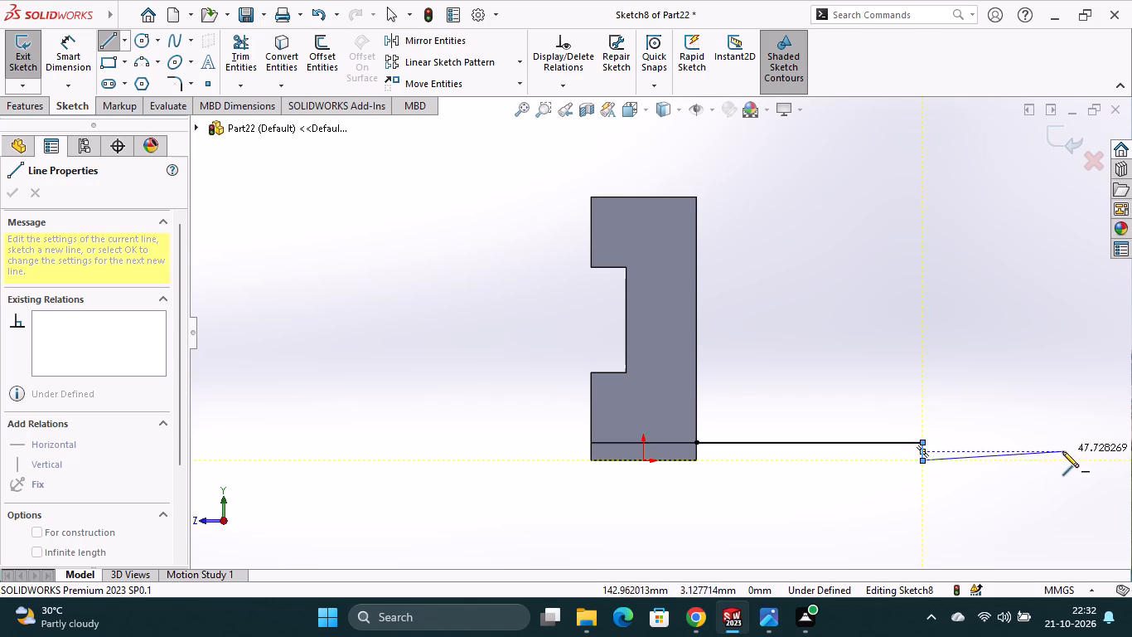
scroll(1105, 460, "up", 3)
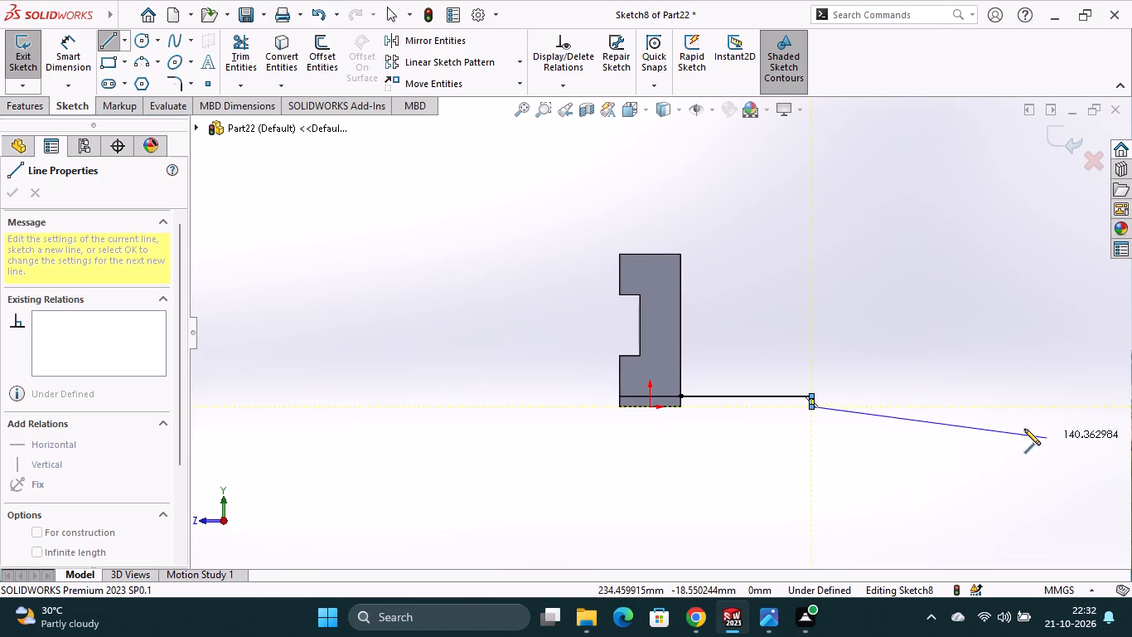
left_click(994, 408)
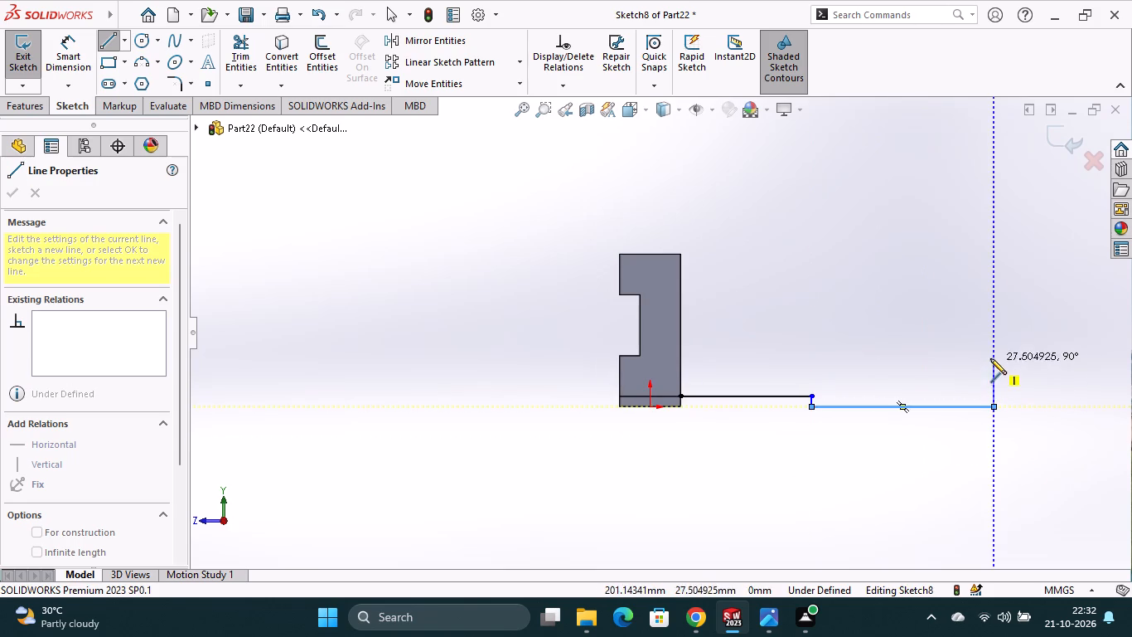
left_click(992, 348)
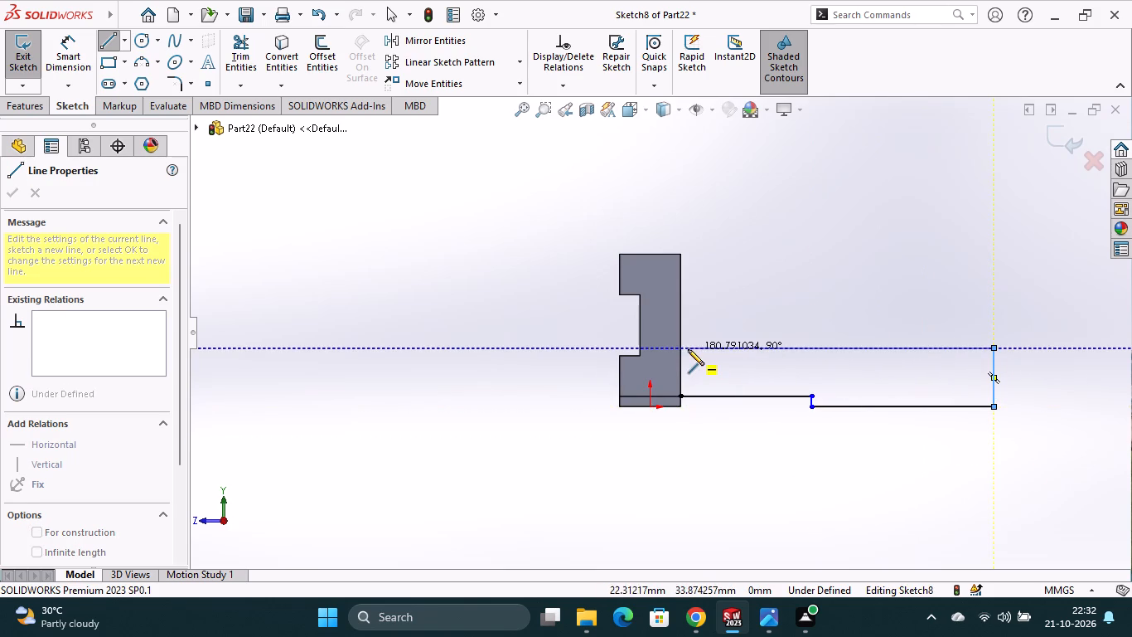
left_click(680, 348)
key("Escape")
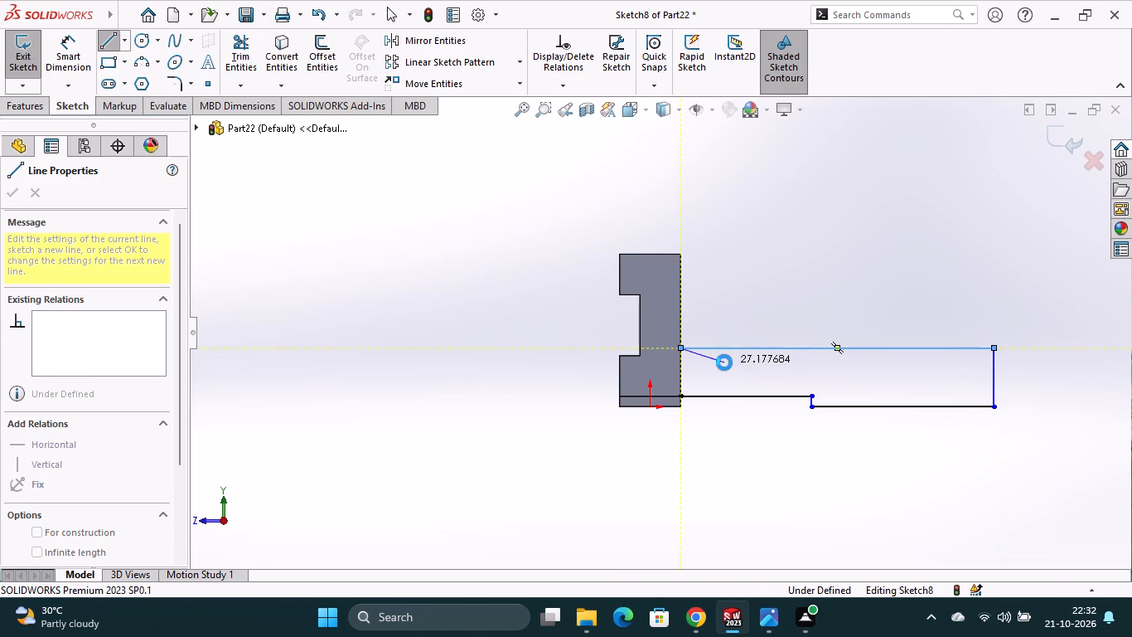
Dimension the horizontal line starting at the part's lower back corner as 72 mm.
scroll(728, 401, "down", 3)
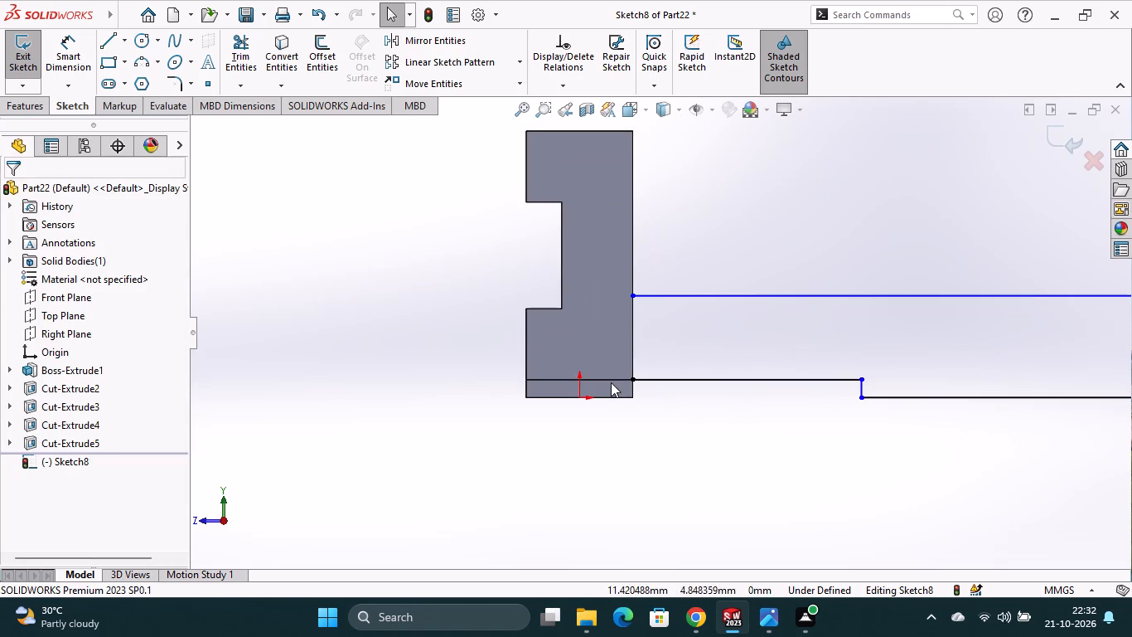
right_click(610, 378)
left_click(537, 518)
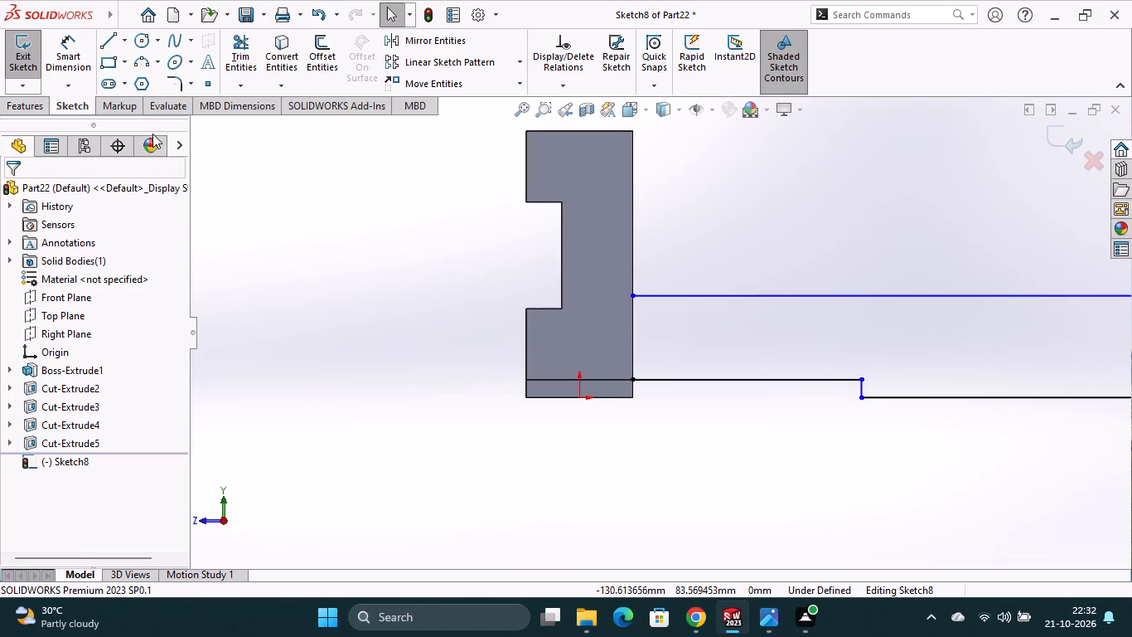
middle_click_drag(477, 424, 466, 421)
scroll(477, 424, "down", 1)
left_click(649, 110)
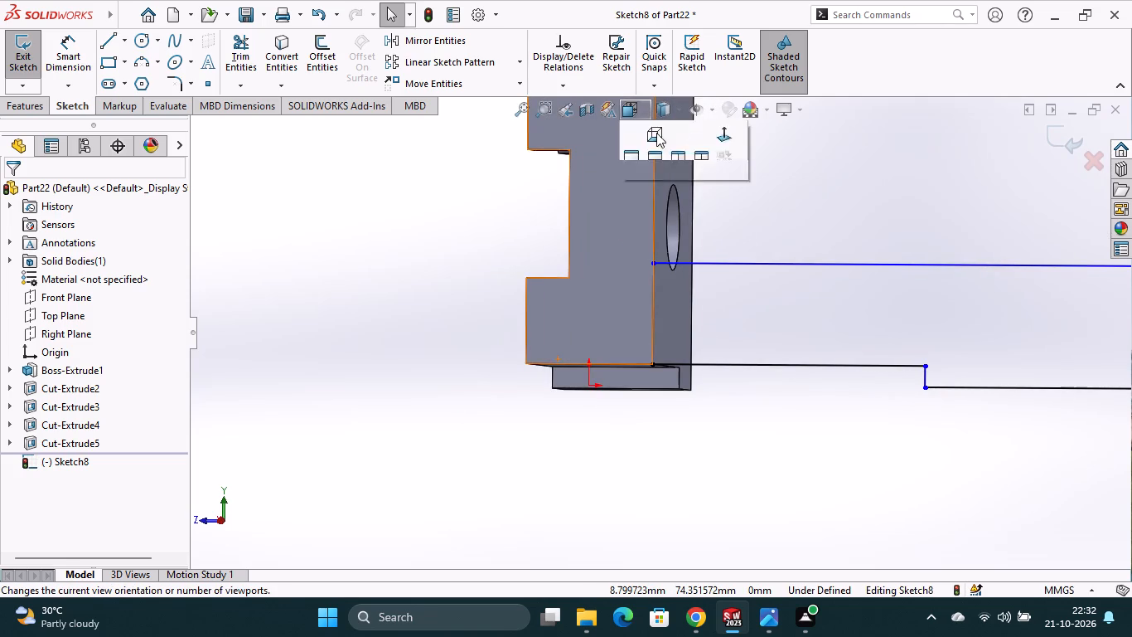
left_click(718, 206)
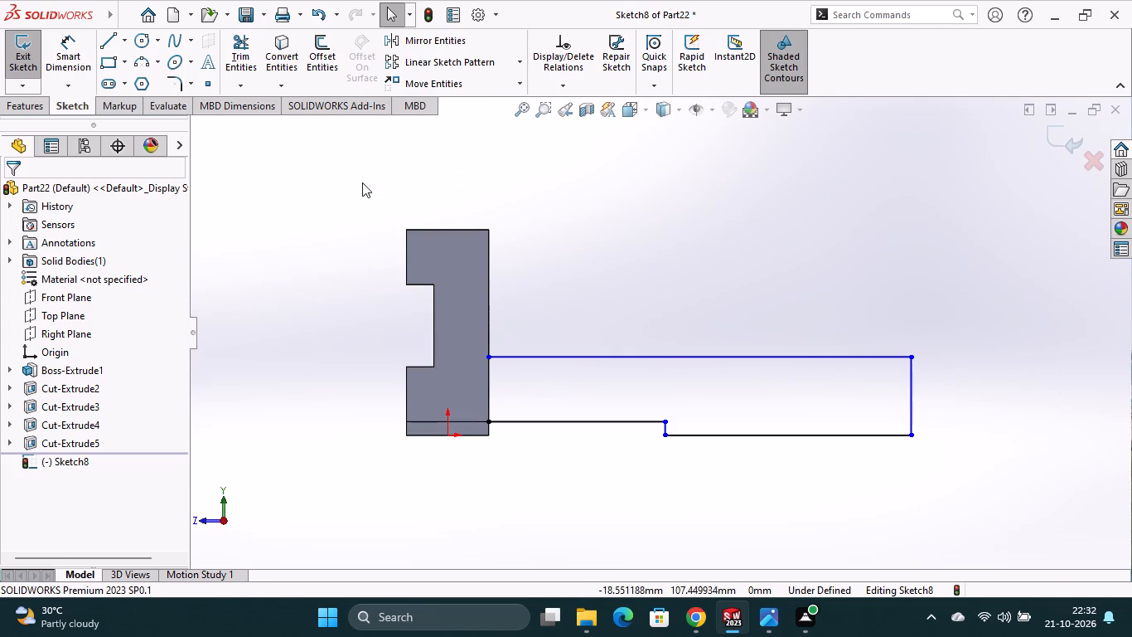
left_click(79, 52)
left_click(558, 422)
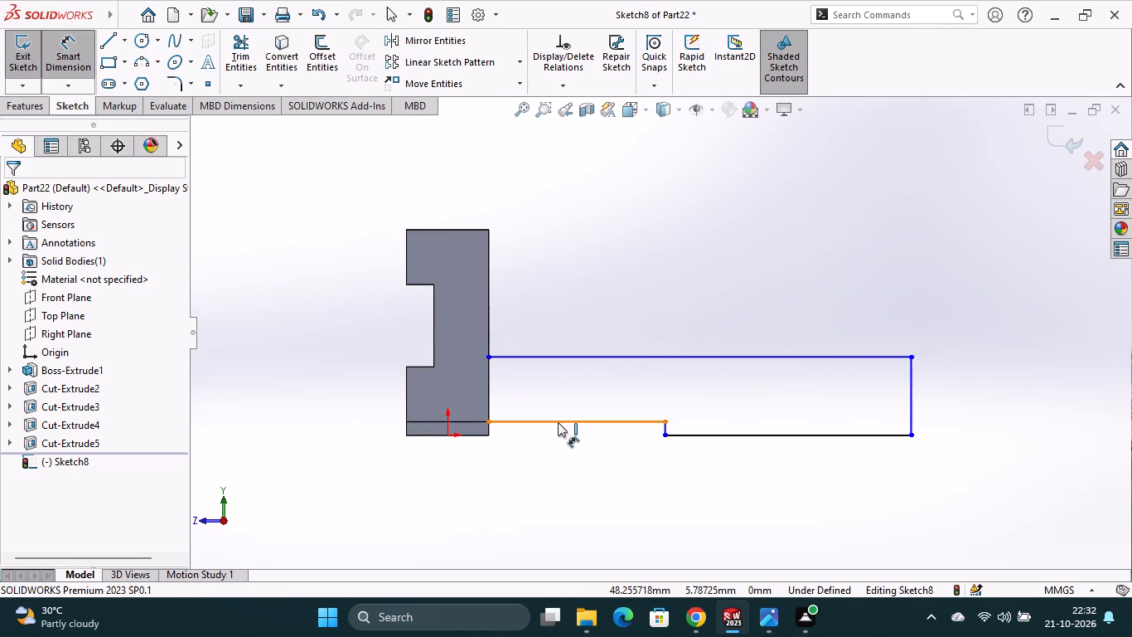
left_click(565, 450)
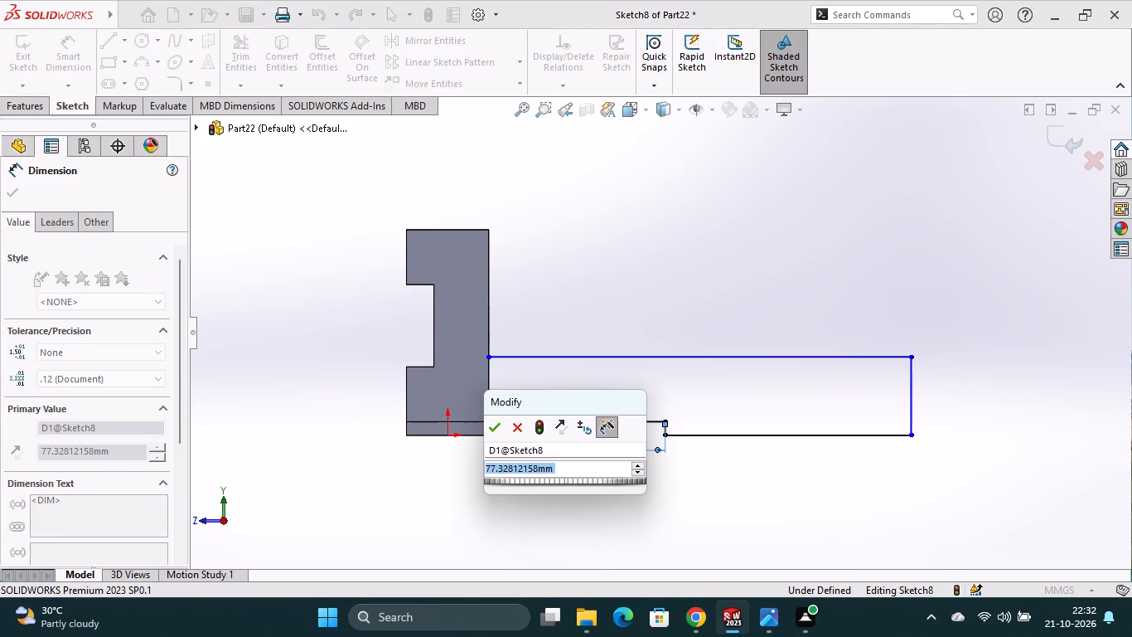
type("72")
key("Return")
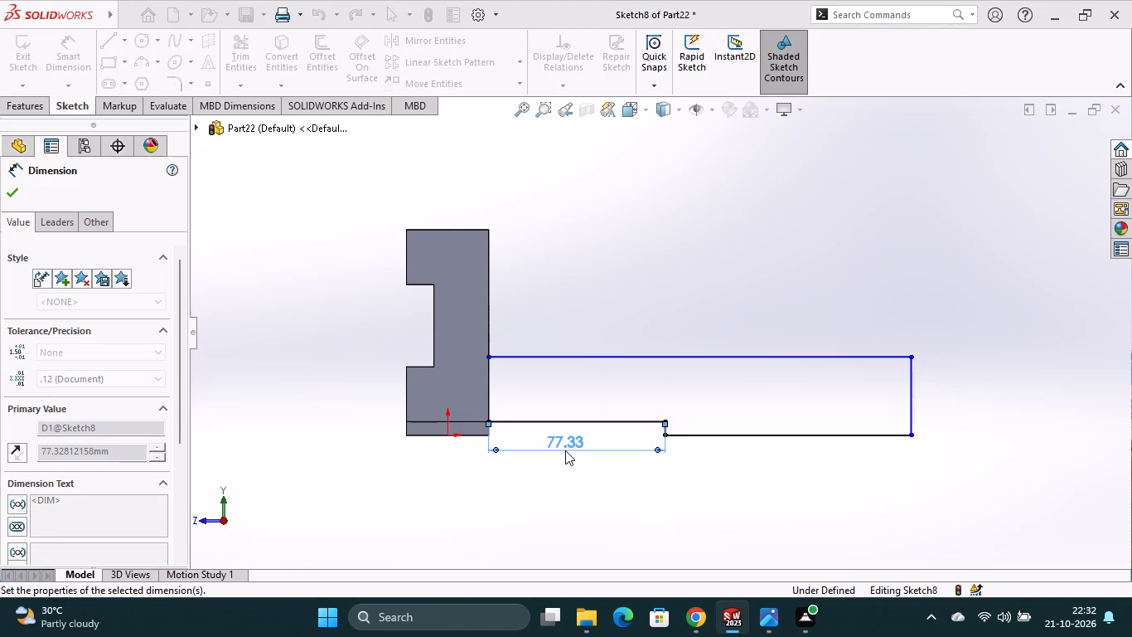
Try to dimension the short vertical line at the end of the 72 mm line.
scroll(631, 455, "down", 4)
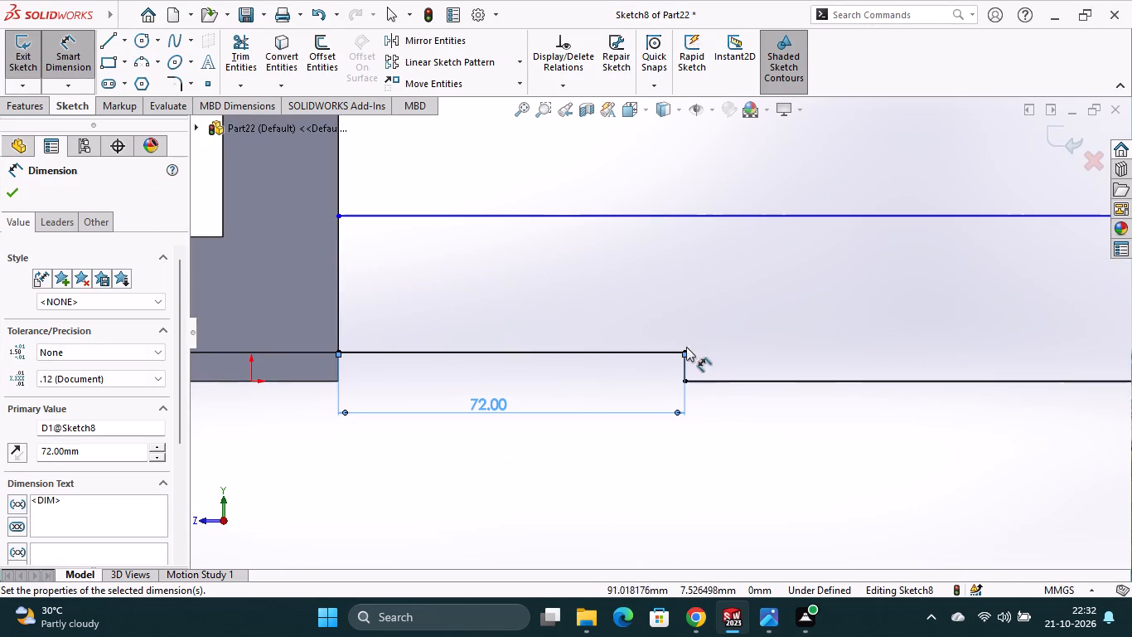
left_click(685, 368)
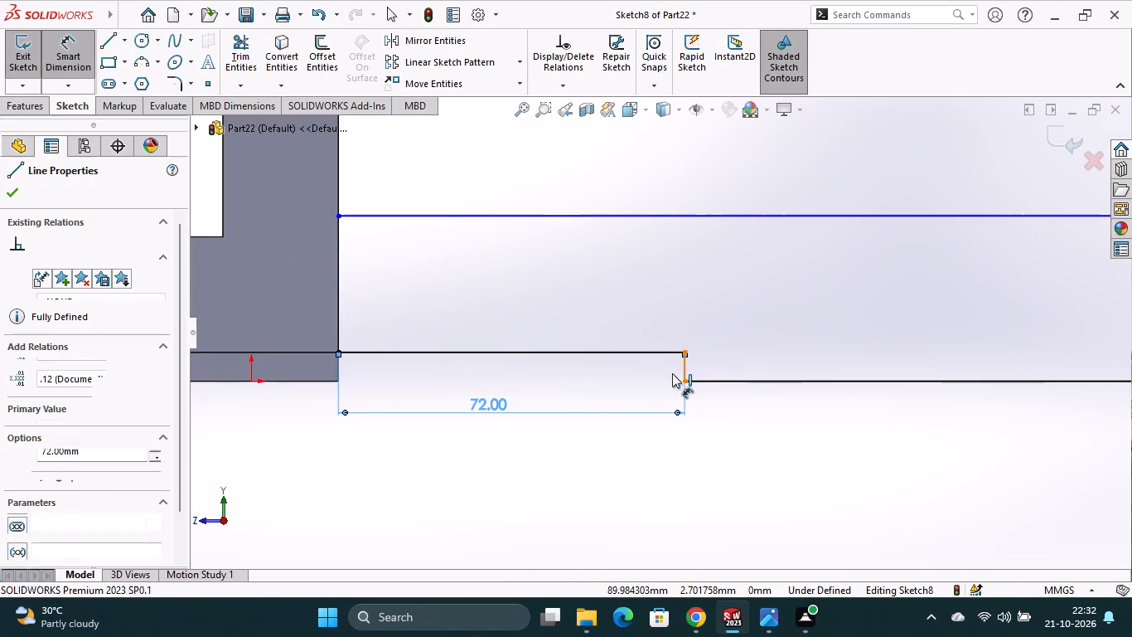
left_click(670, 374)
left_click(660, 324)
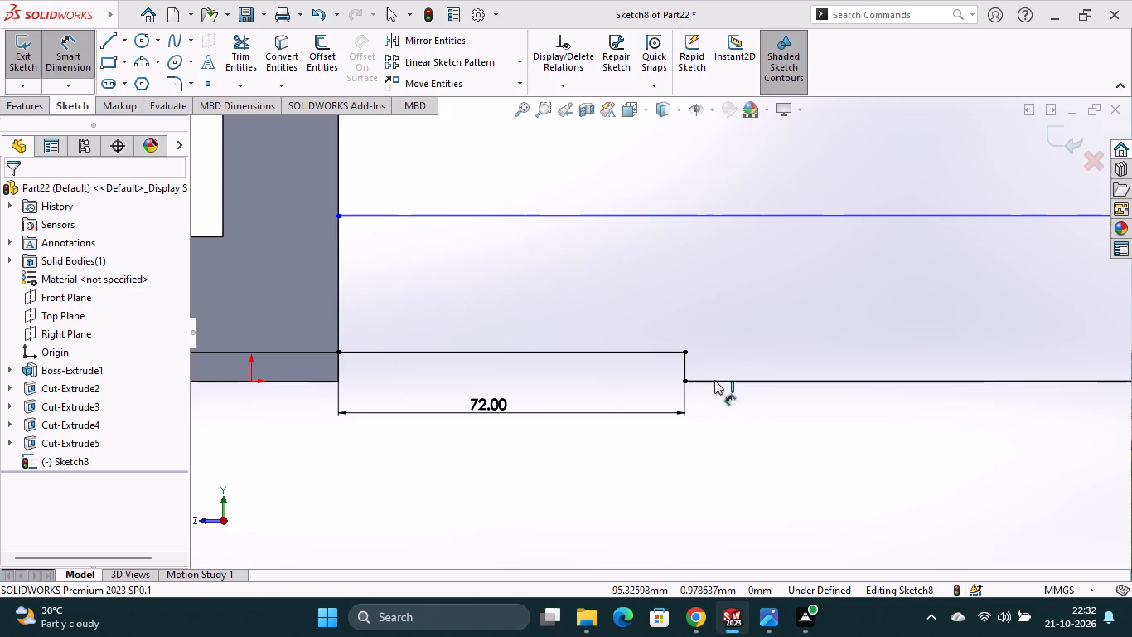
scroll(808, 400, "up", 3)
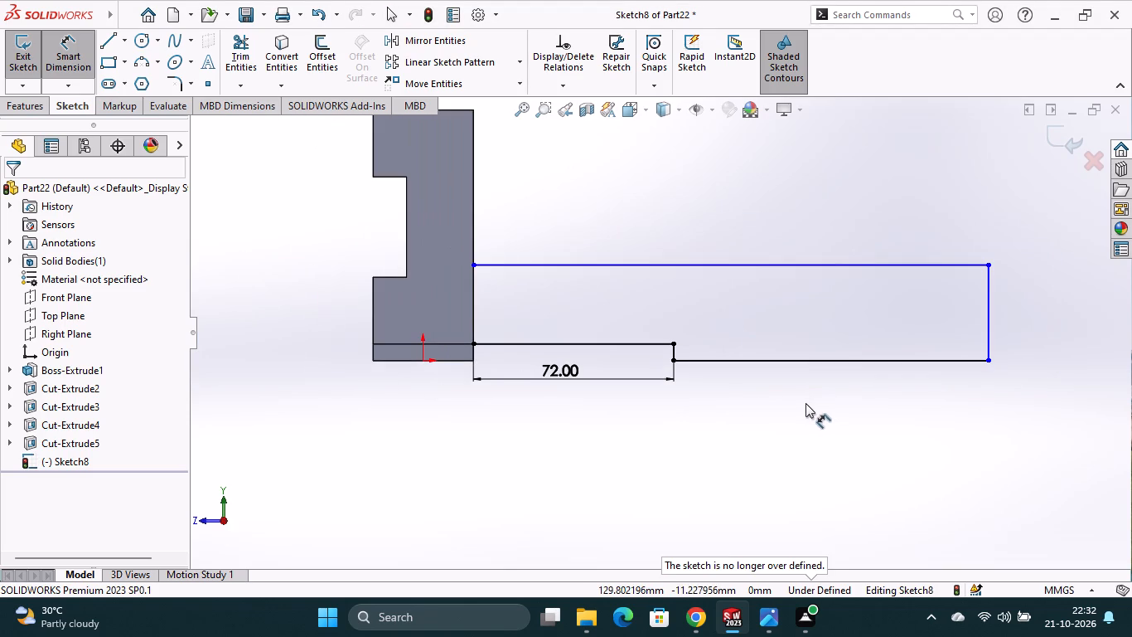
Dimension the outline's overall horizontal length from the block's lower back corner to its far bottom end as 145 mm.
left_click(473, 345)
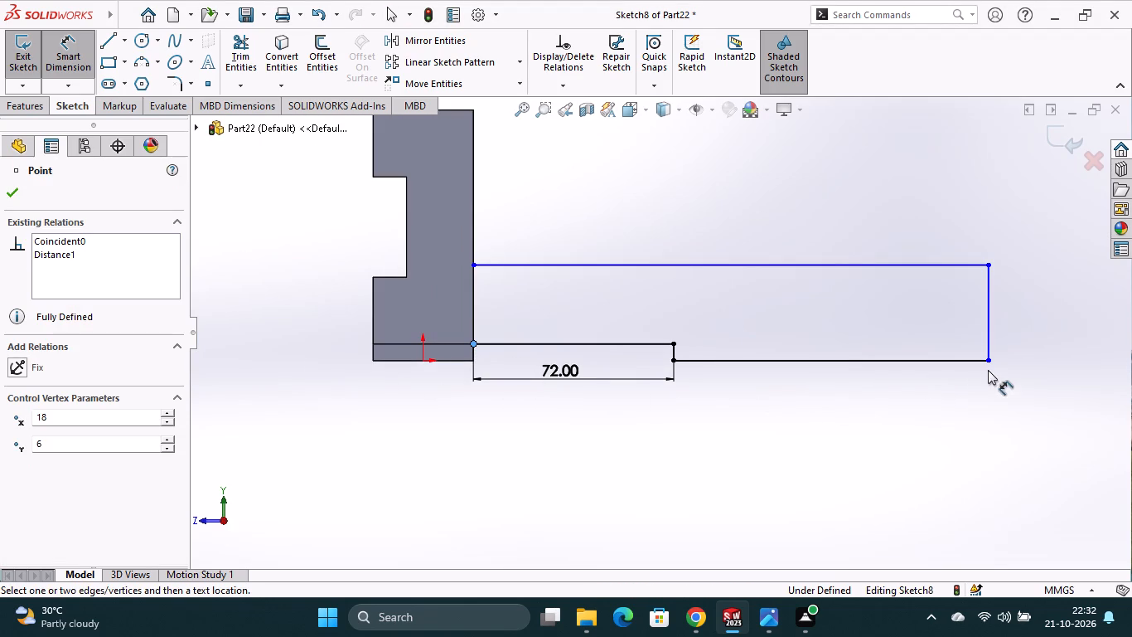
left_click(989, 363)
left_click(785, 421)
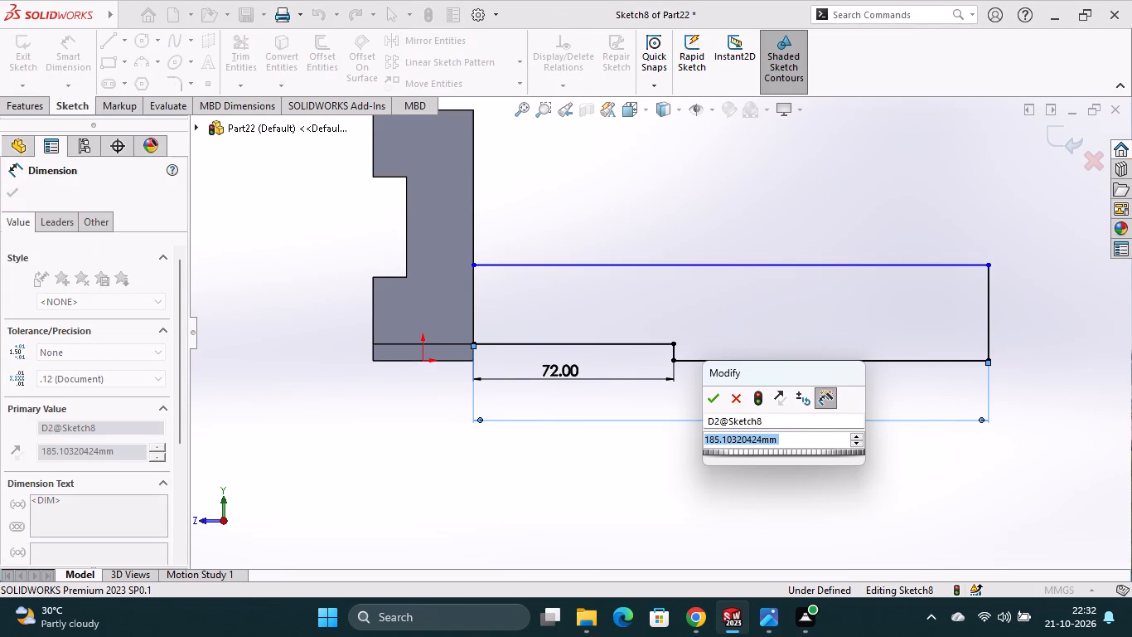
type("145")
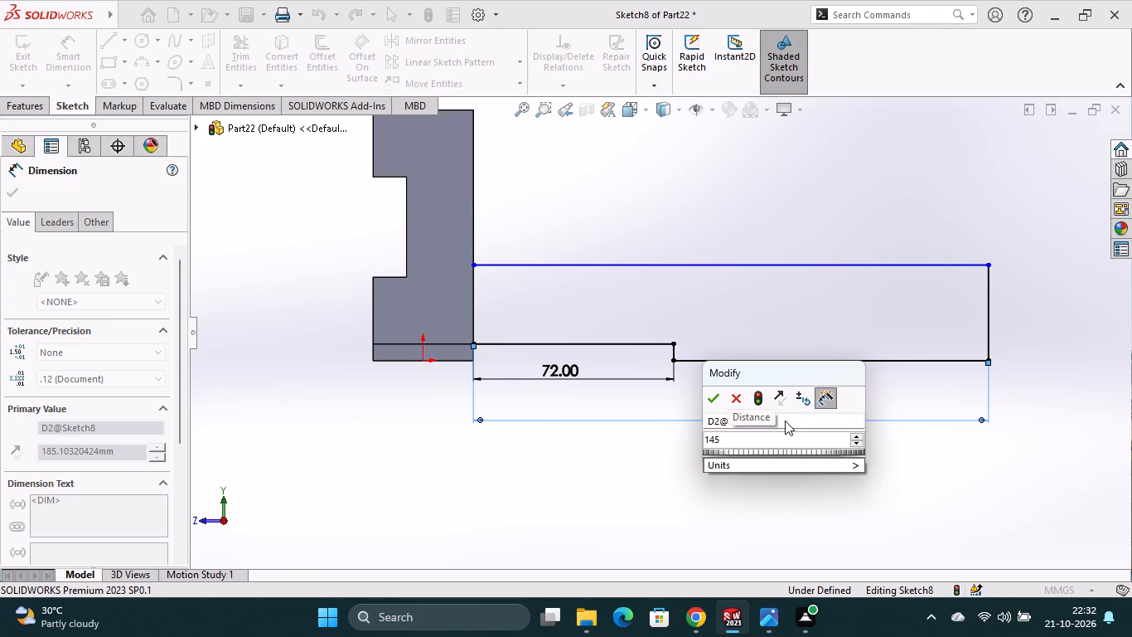
key("Return")
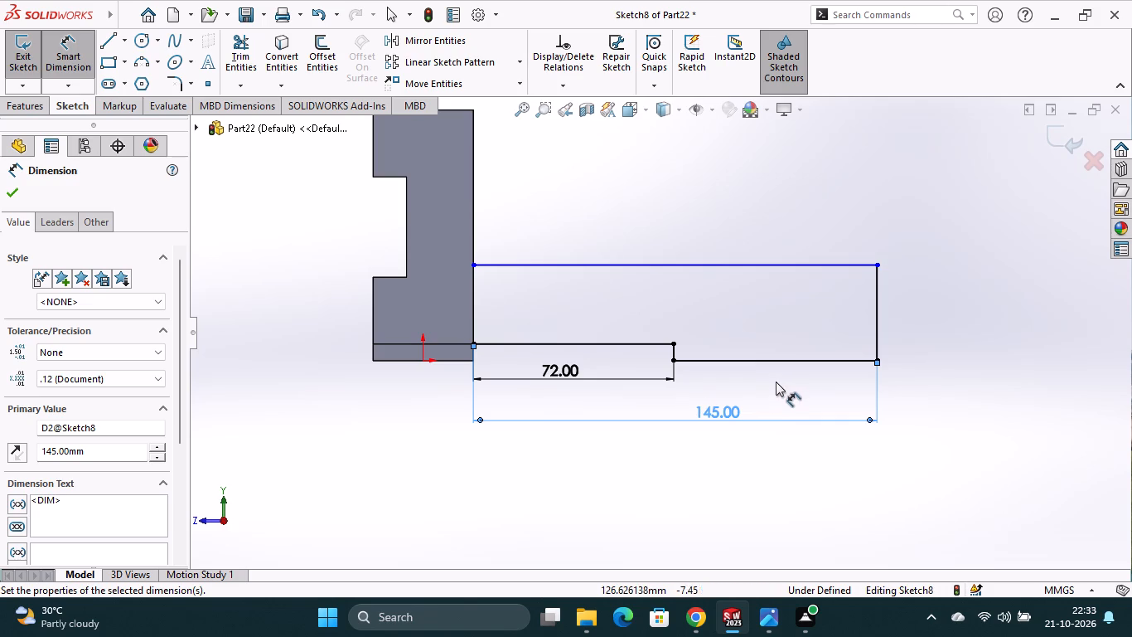
Dimension the vertical end line of the stepped outline as 25 mm.
left_click(879, 323)
left_click(918, 316)
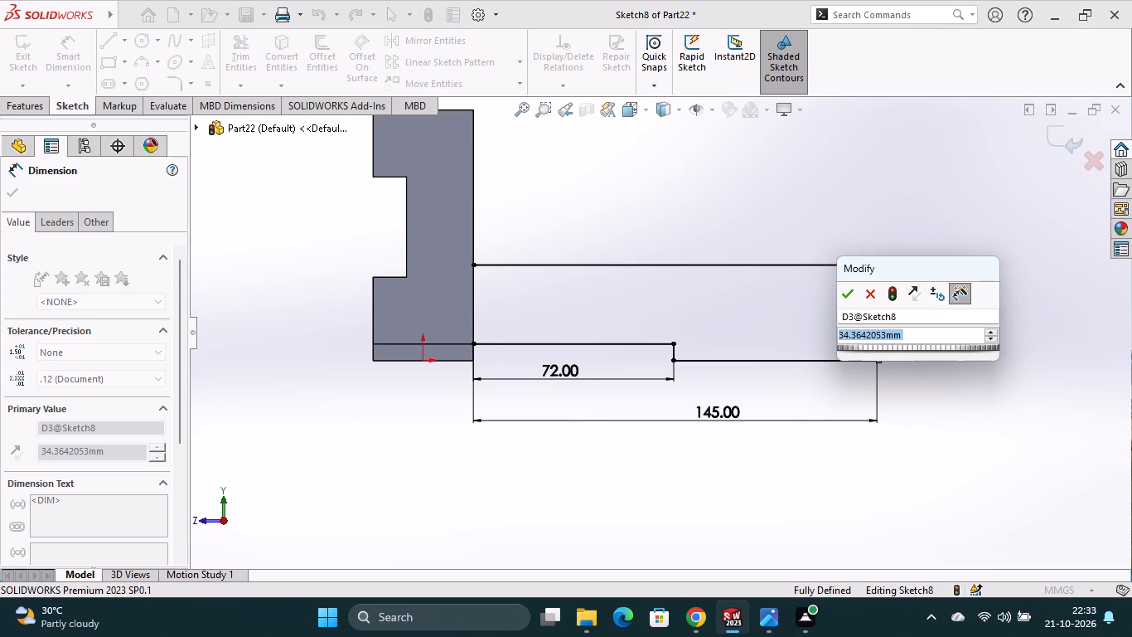
type("25")
key("Return")
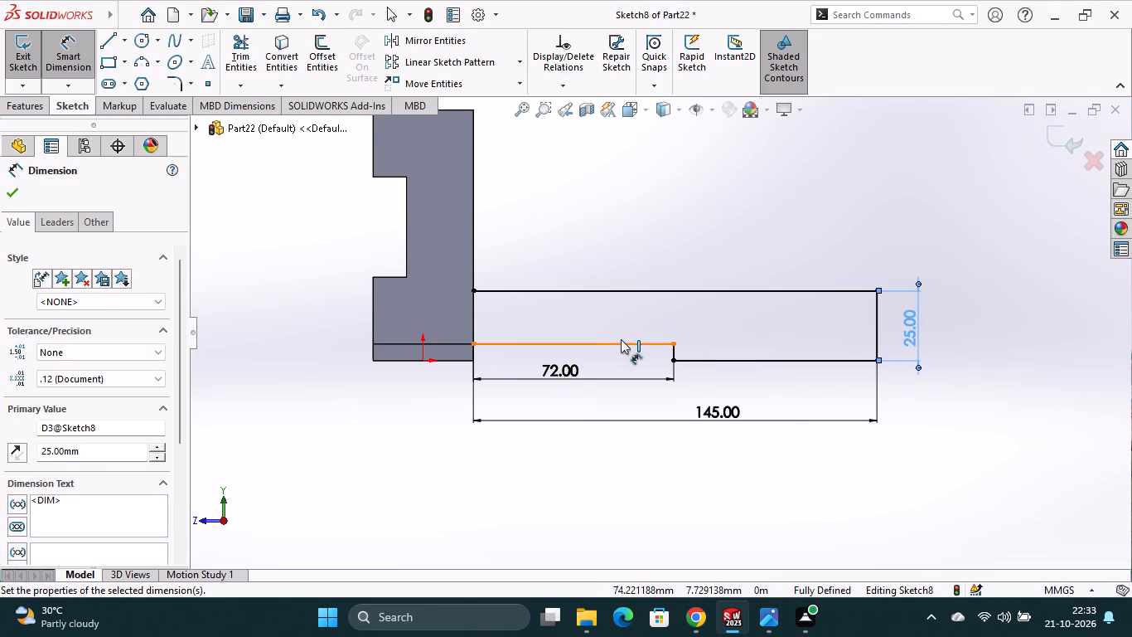
Close the stepped outline with a vertical line along the block's back edge, from the top line to the 72 mm line.
left_click(109, 44)
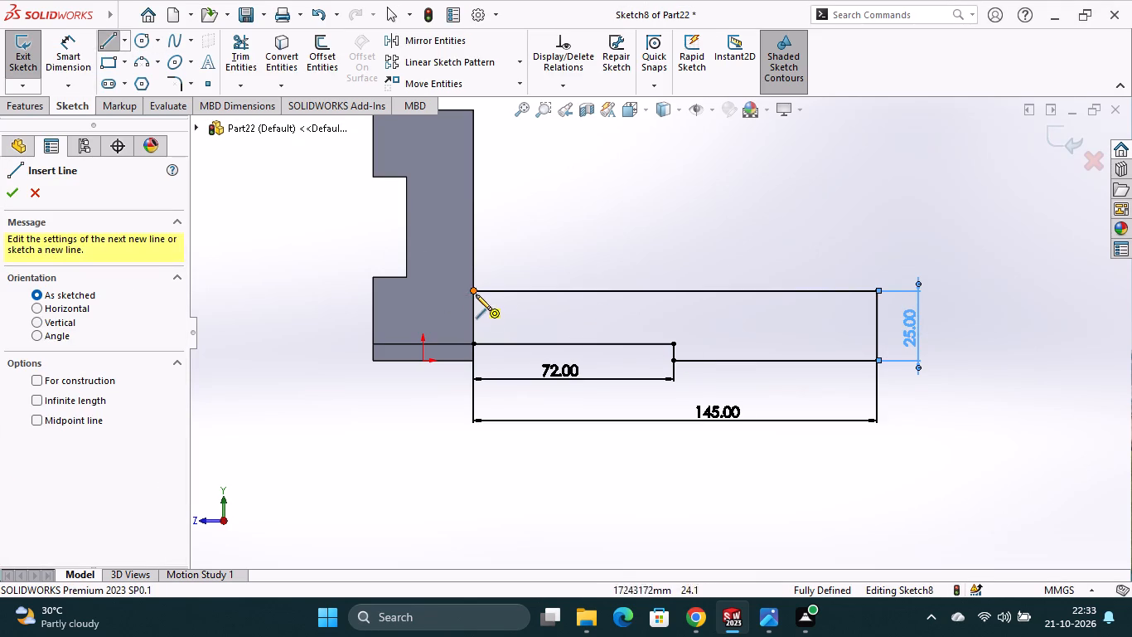
left_click(472, 290)
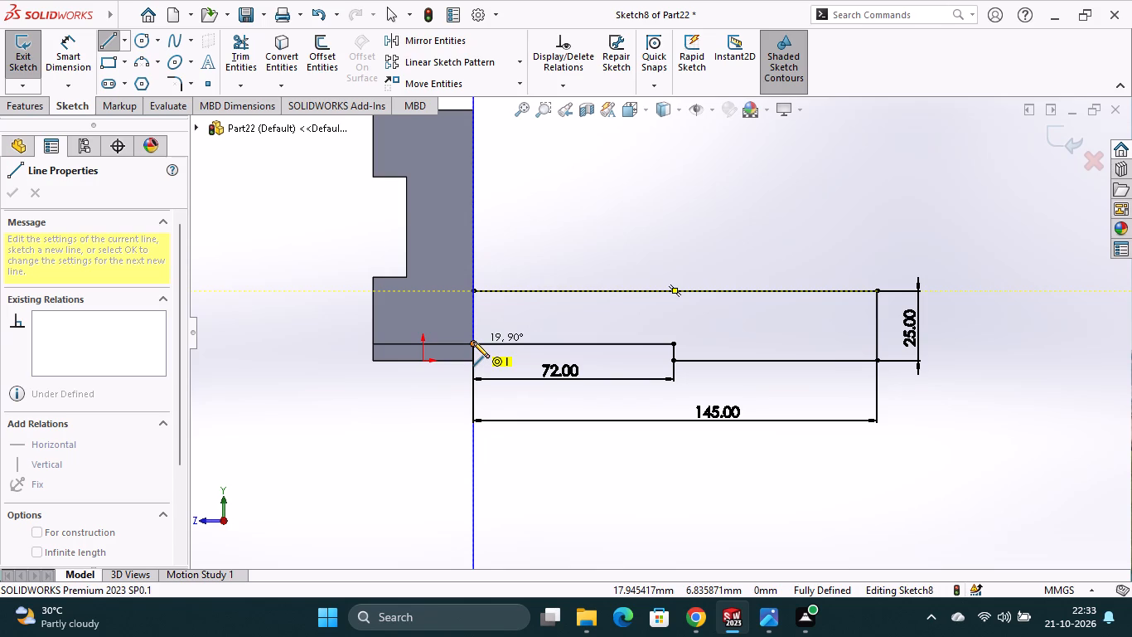
left_click(473, 344)
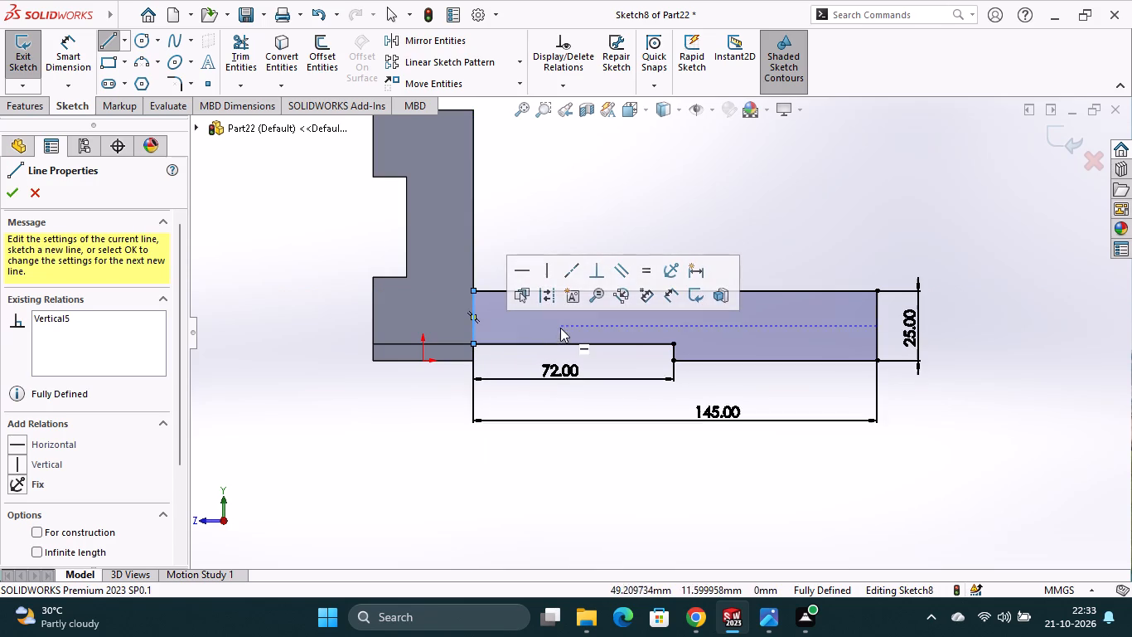
Extrude the closed stepped profile as a Blind boss 72 mm deep, with the direction reversed to run across the block's width.
left_click(16, 108)
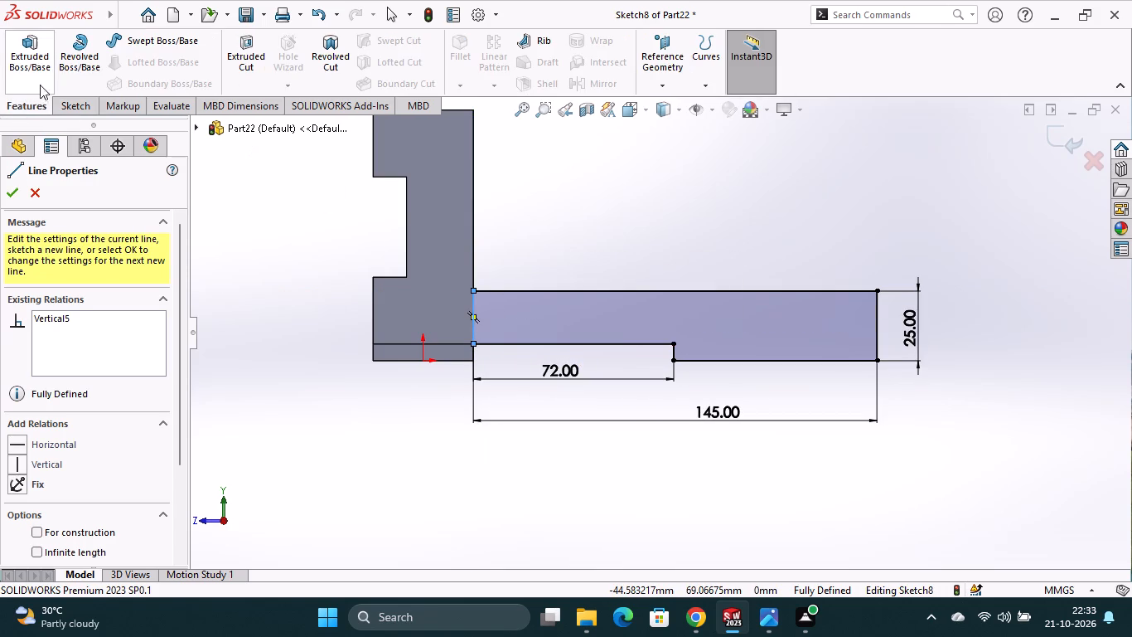
left_click(41, 65)
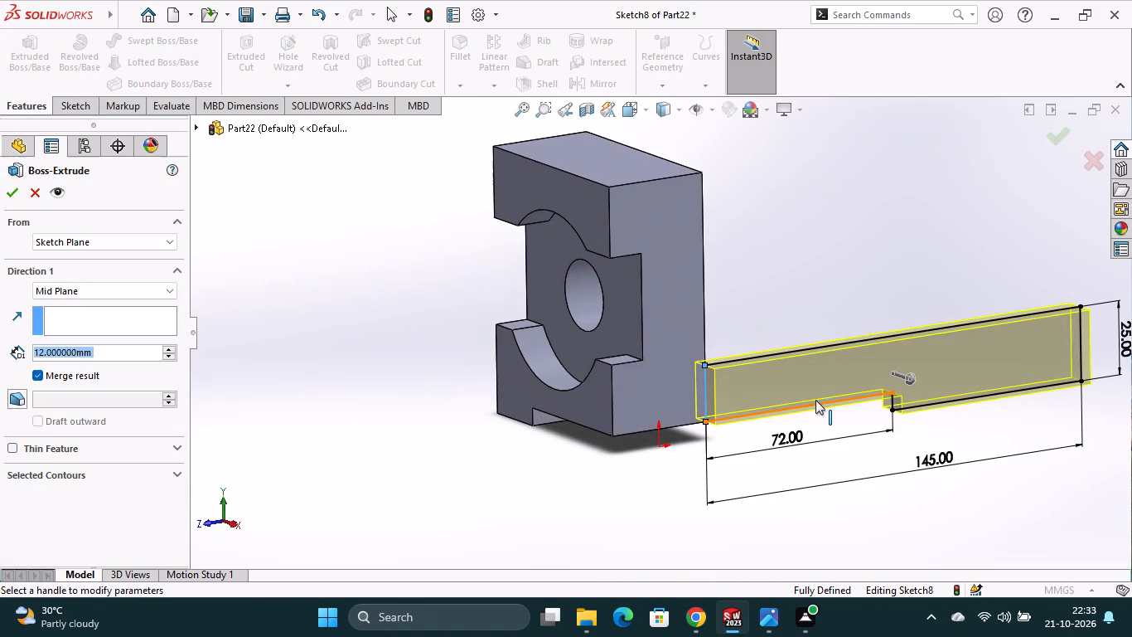
left_click(104, 289)
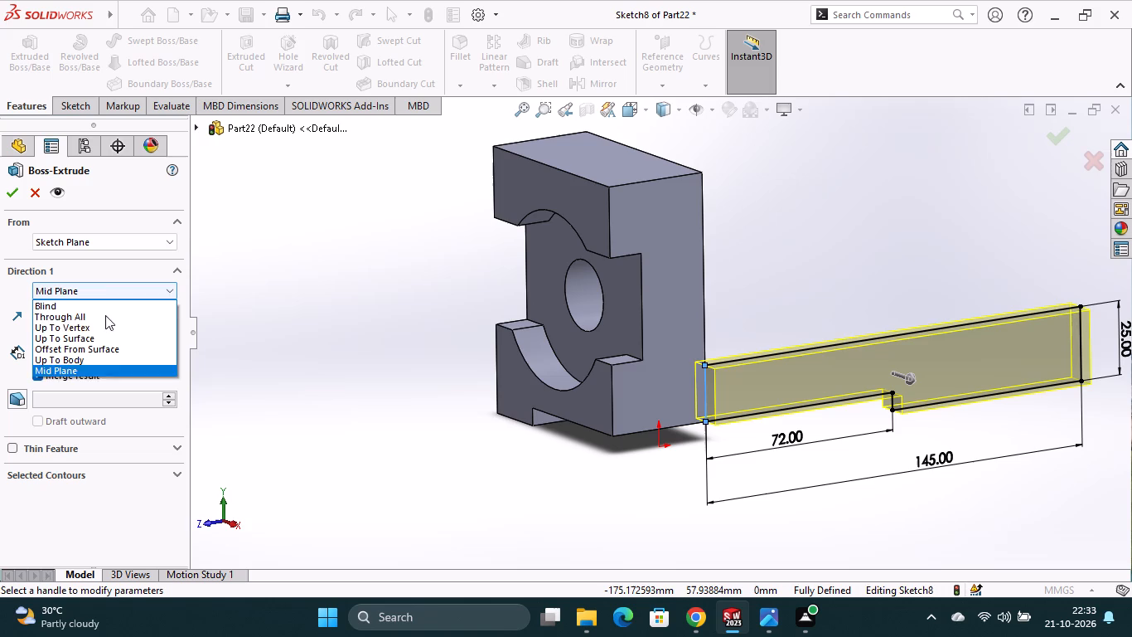
left_click(101, 304)
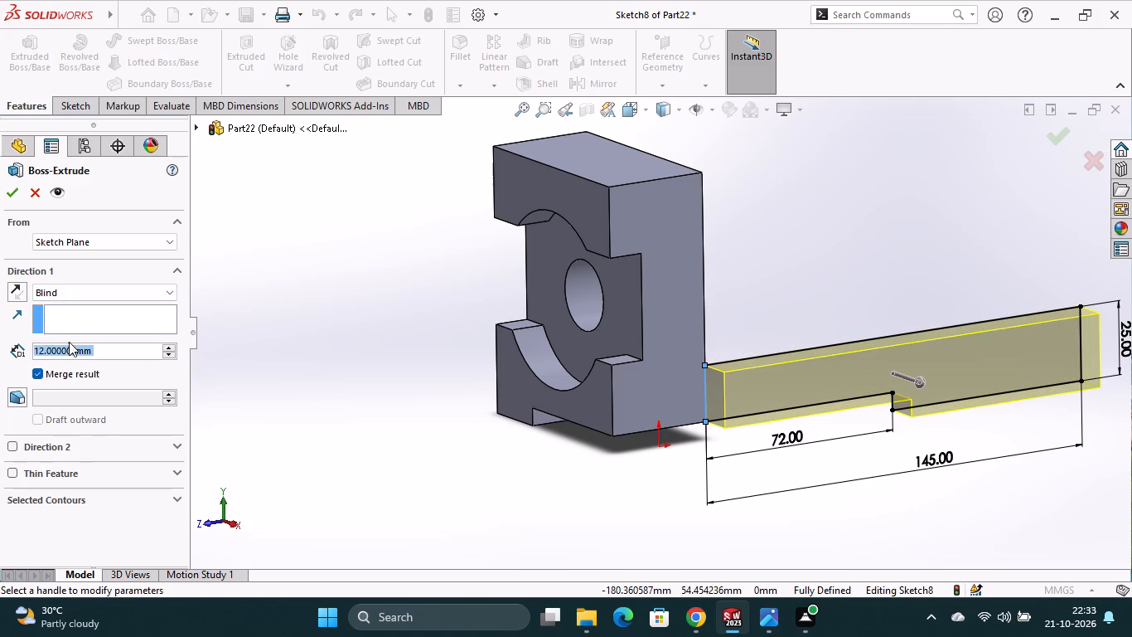
left_click(101, 349)
left_click_drag(101, 349, 109, 348)
type("24")
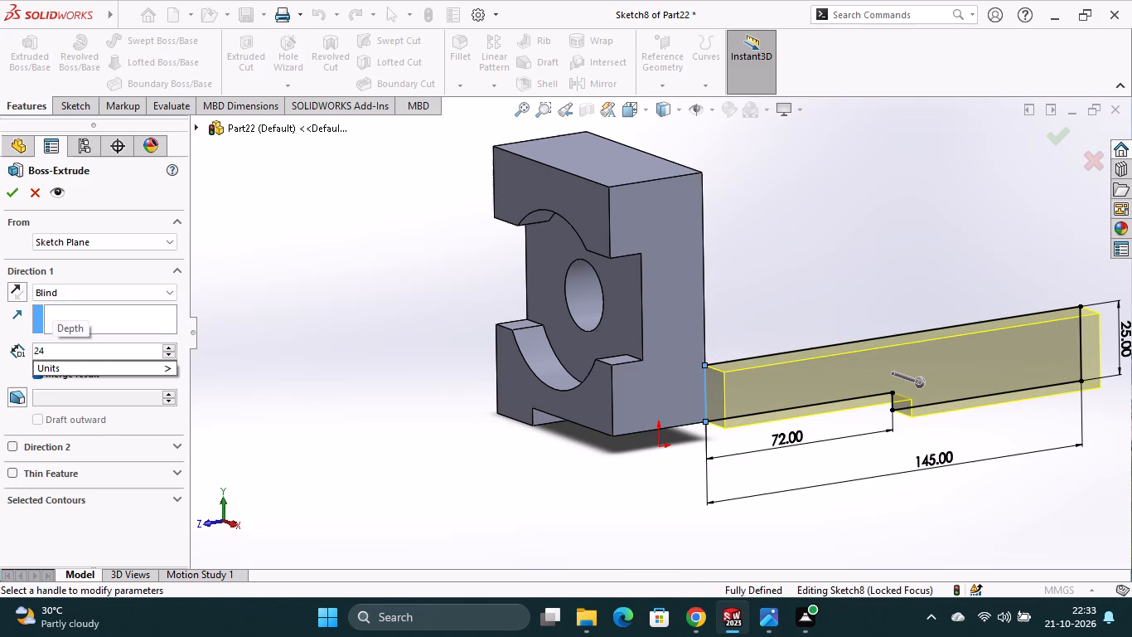
key("shift+plus")
type("24")
key("shift+plus")
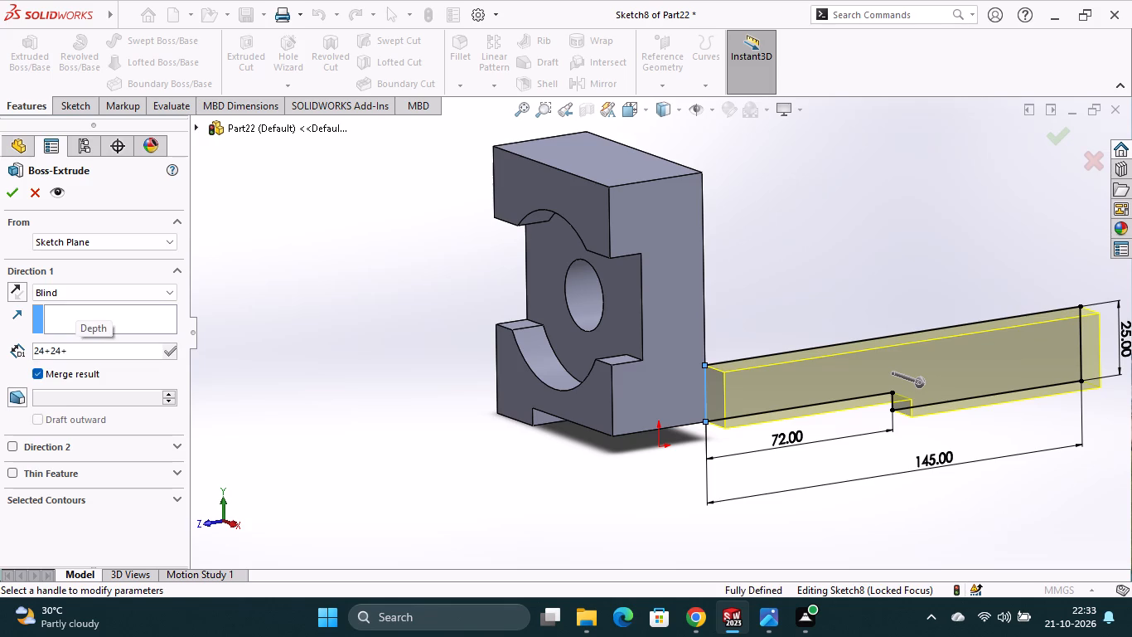
key("2")
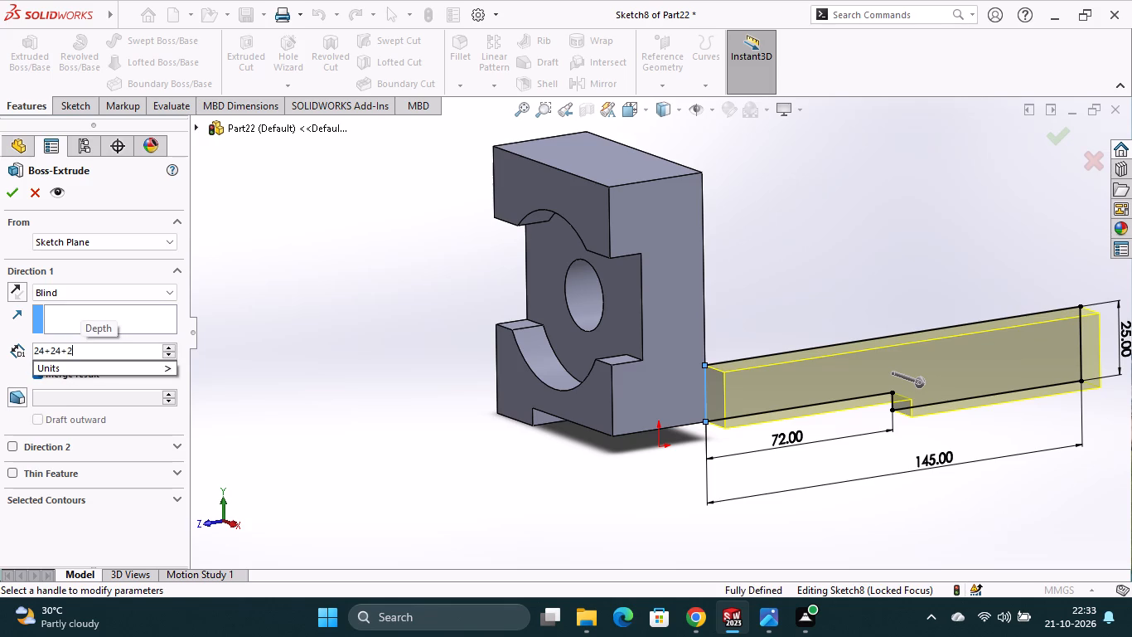
key("4")
key("Return")
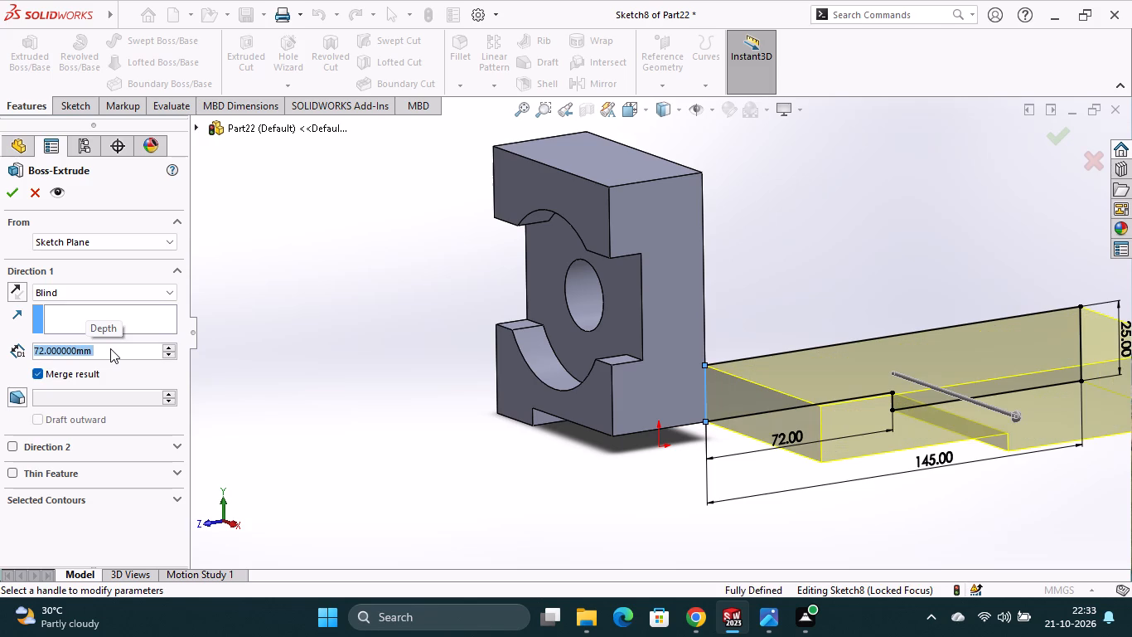
left_click(17, 292)
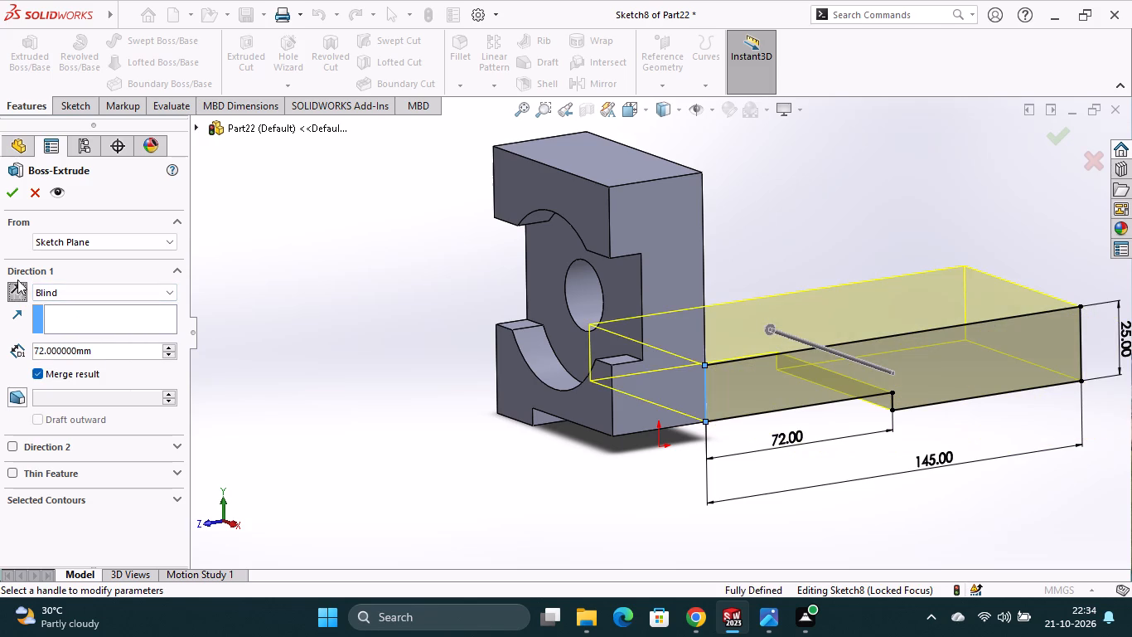
left_click(12, 193)
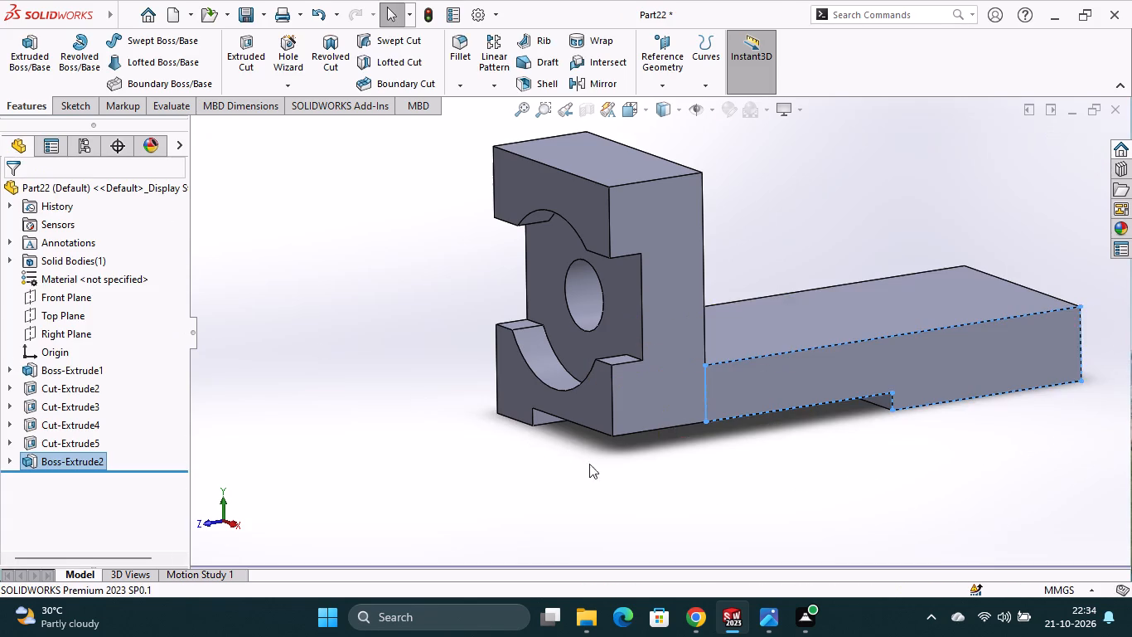
Sketch on the base's top face a line about 48 mm along the right edge from the rear corner, and a horizontal line past the left edge.
scroll(611, 475, "down", 1)
middle_click_drag(611, 475, 625, 484)
scroll(628, 483, "up", 1)
left_click(874, 416)
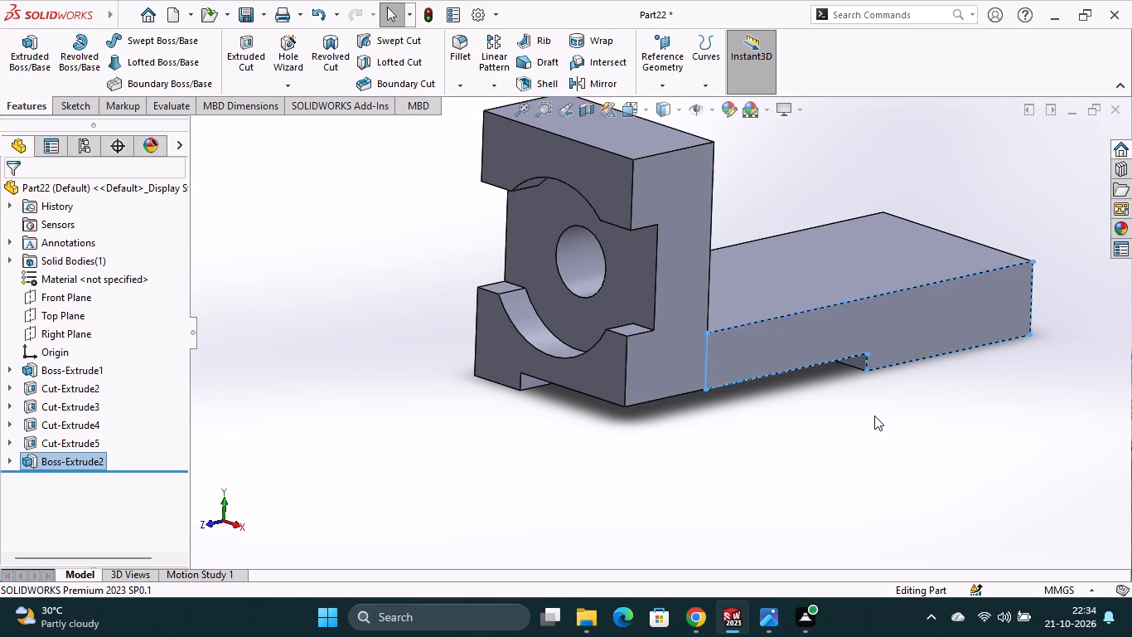
scroll(1015, 386, "down", 1)
middle_click_drag(1015, 386, 988, 400)
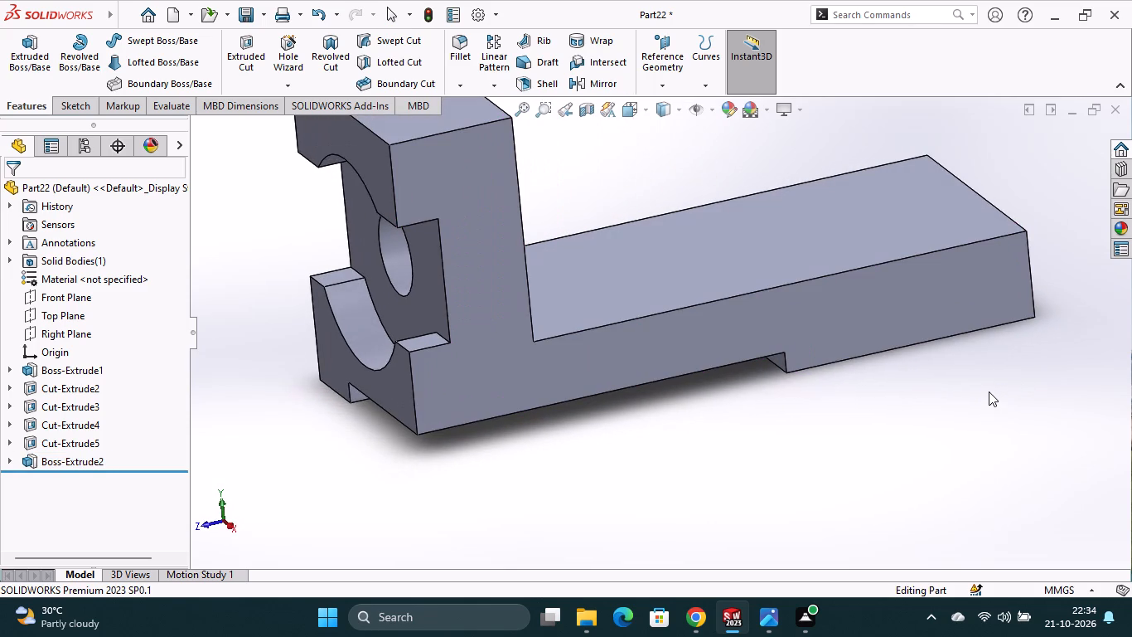
scroll(989, 391, "up", 1)
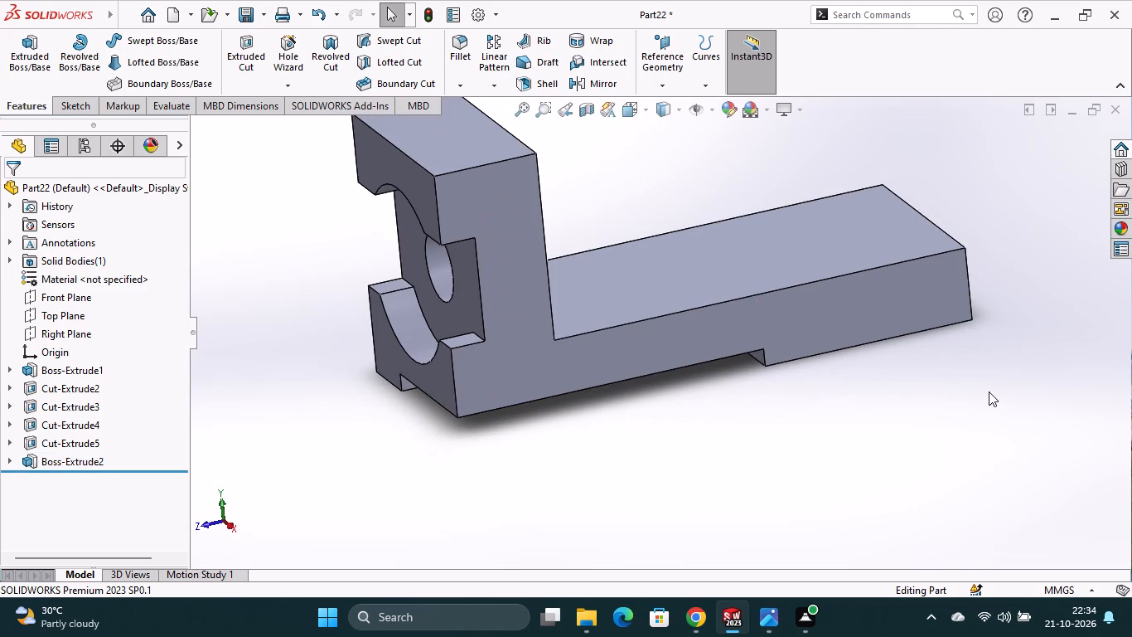
left_click(820, 243)
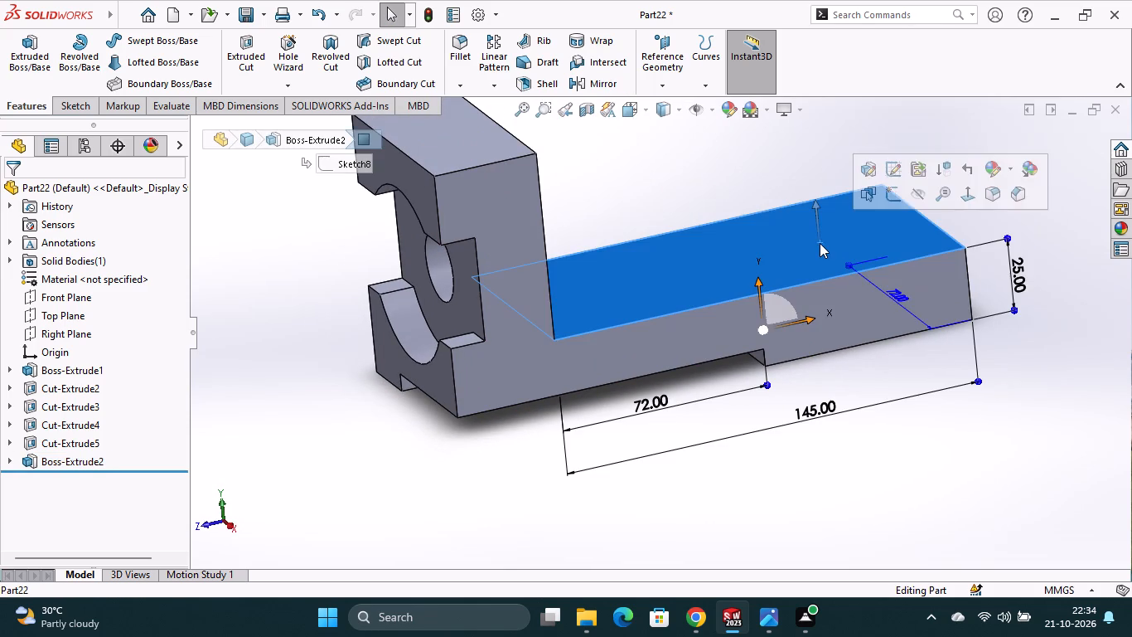
left_click(893, 196)
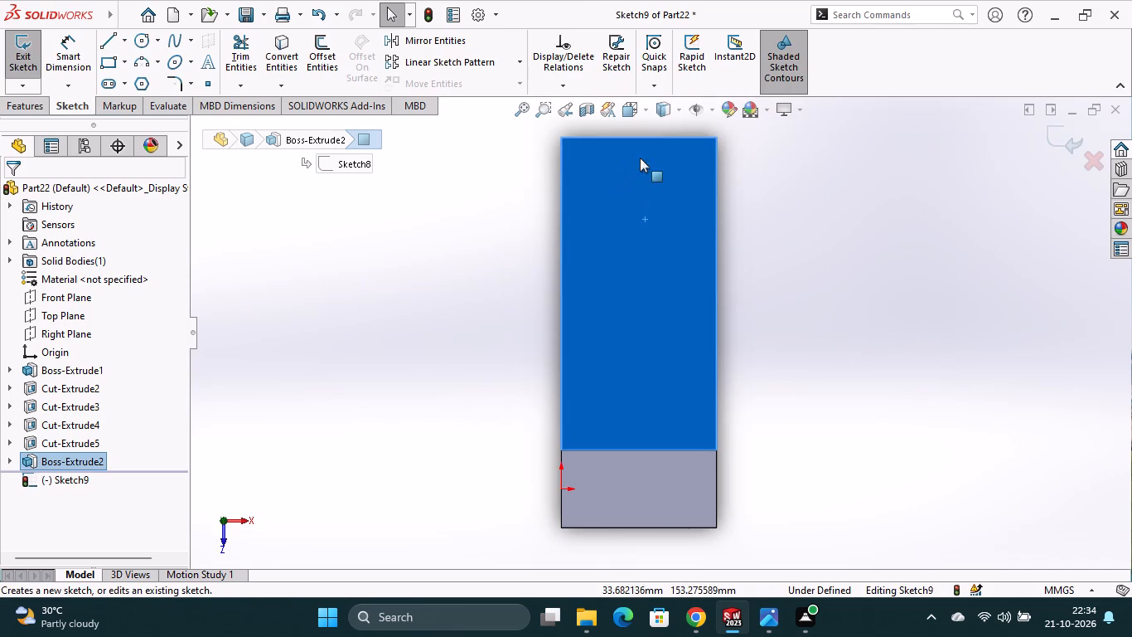
scroll(645, 183, "up", 1)
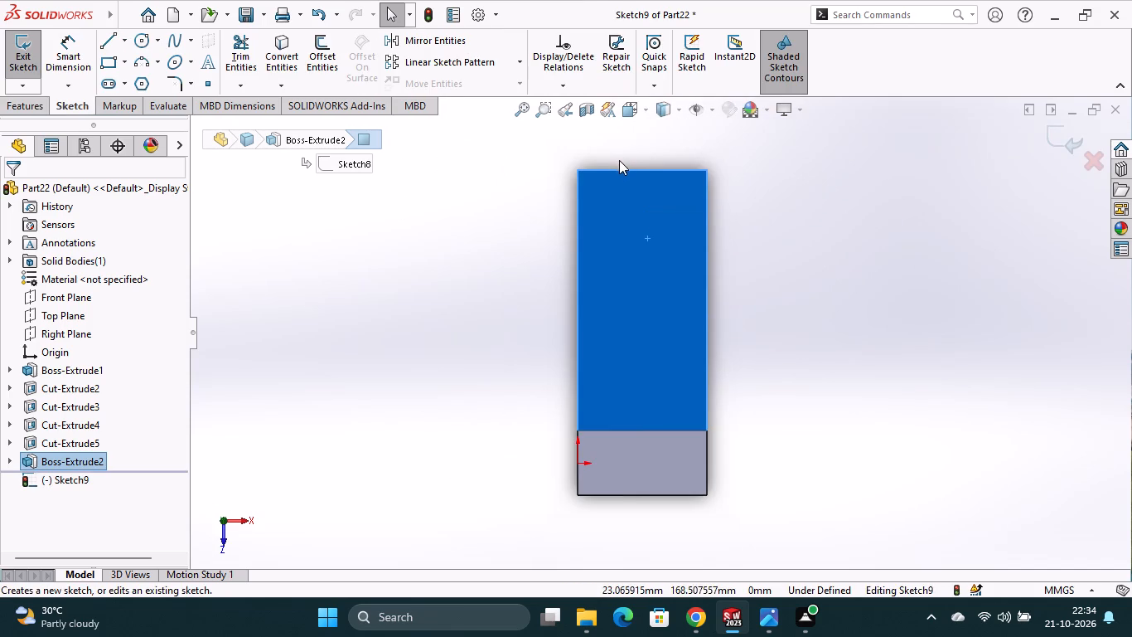
left_click(108, 42)
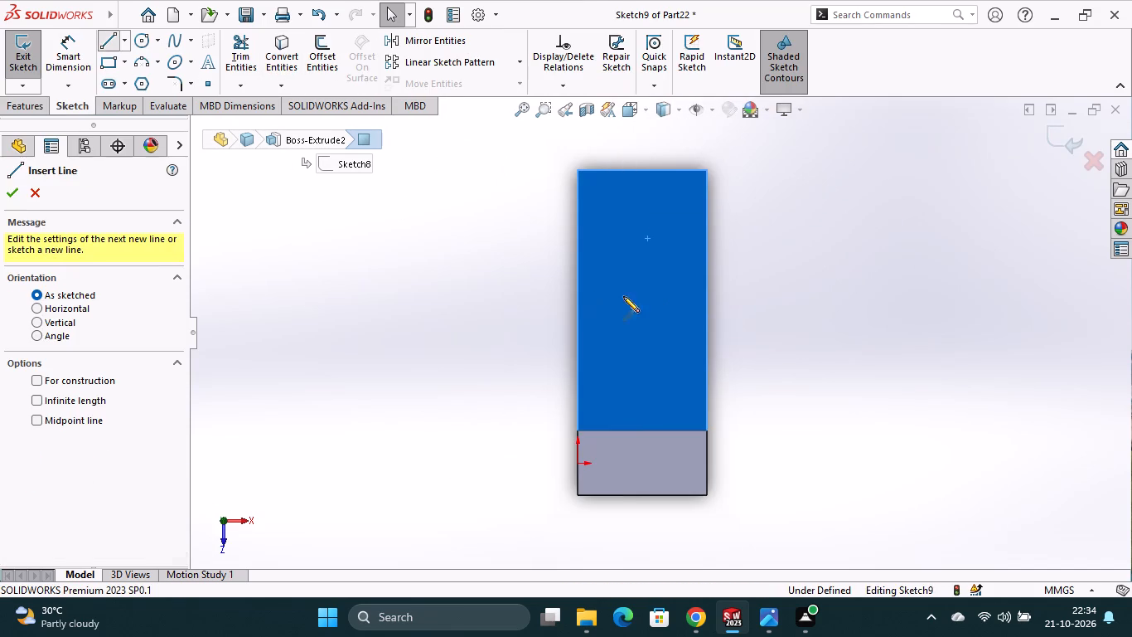
left_click(708, 168)
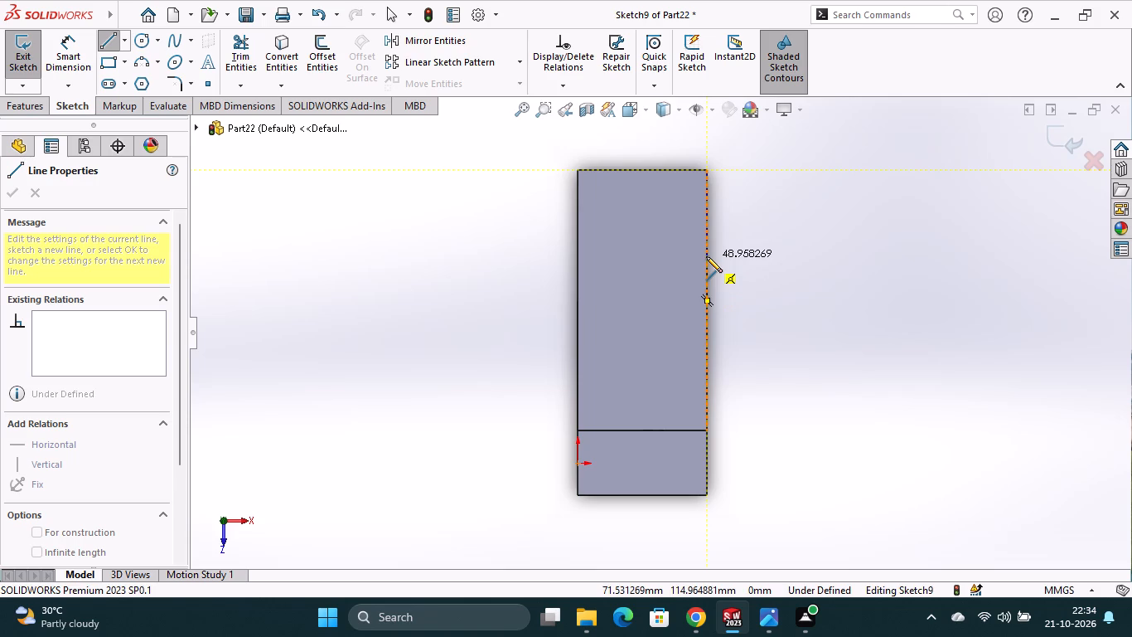
left_click(706, 256)
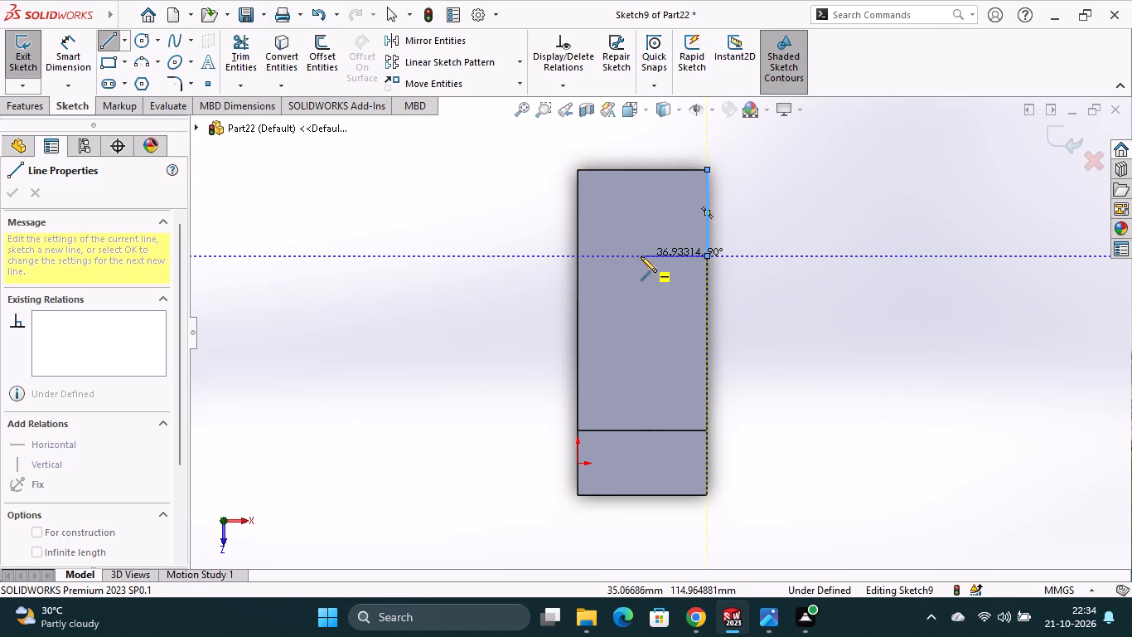
left_click(555, 257)
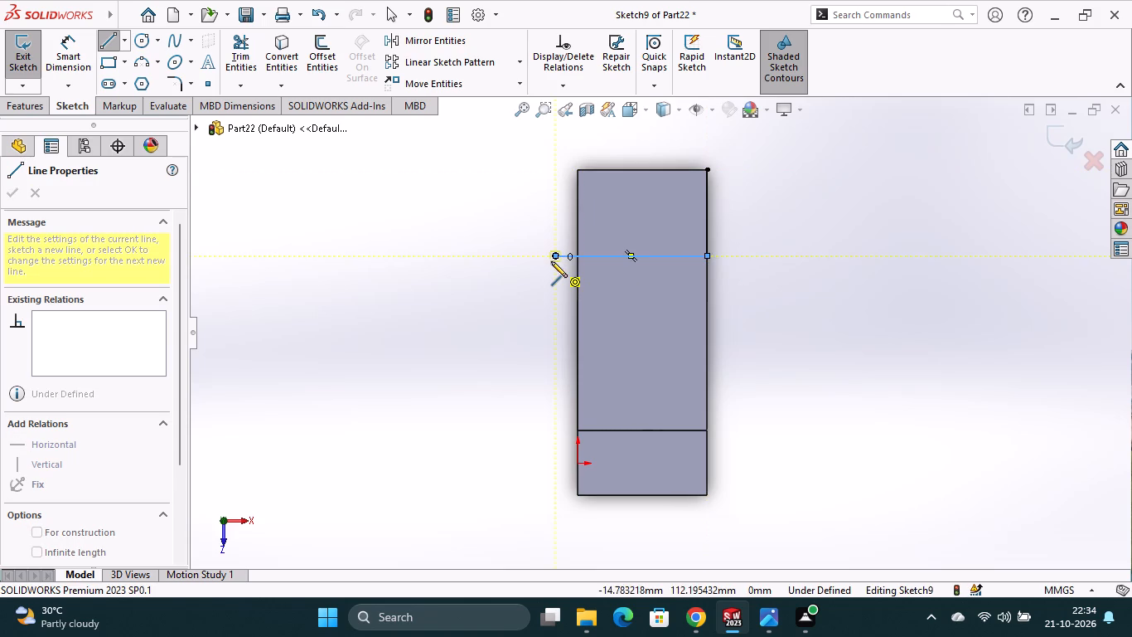
key("Escape")
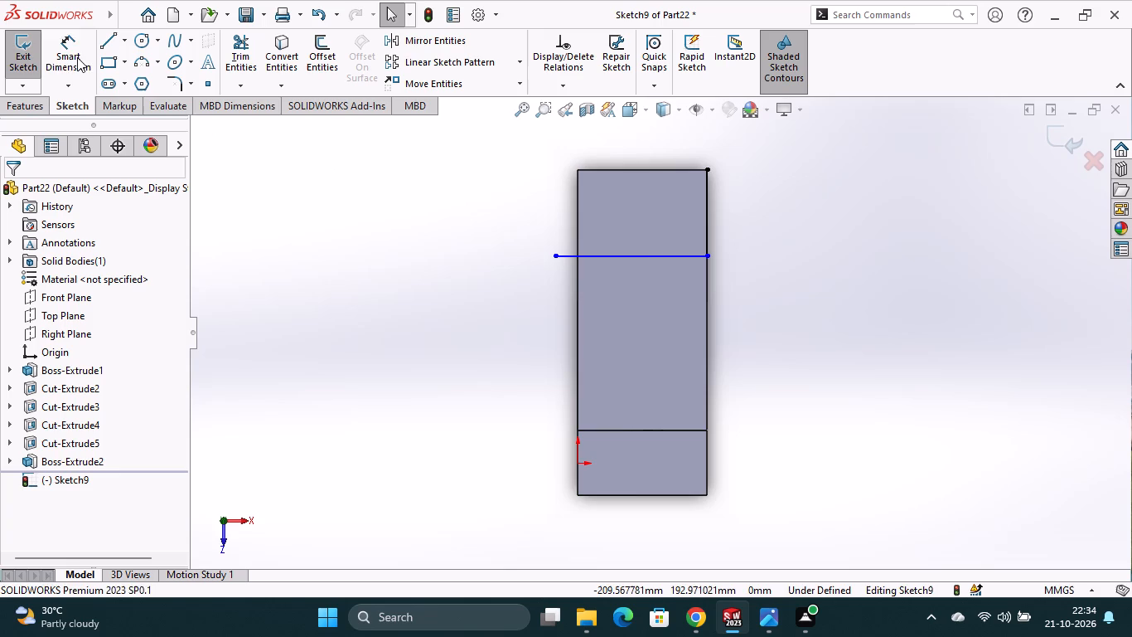
Dimension the sketch line along the base's right edge, starting at the rear corner, as 50 mm.
left_click(77, 57)
left_click(710, 219)
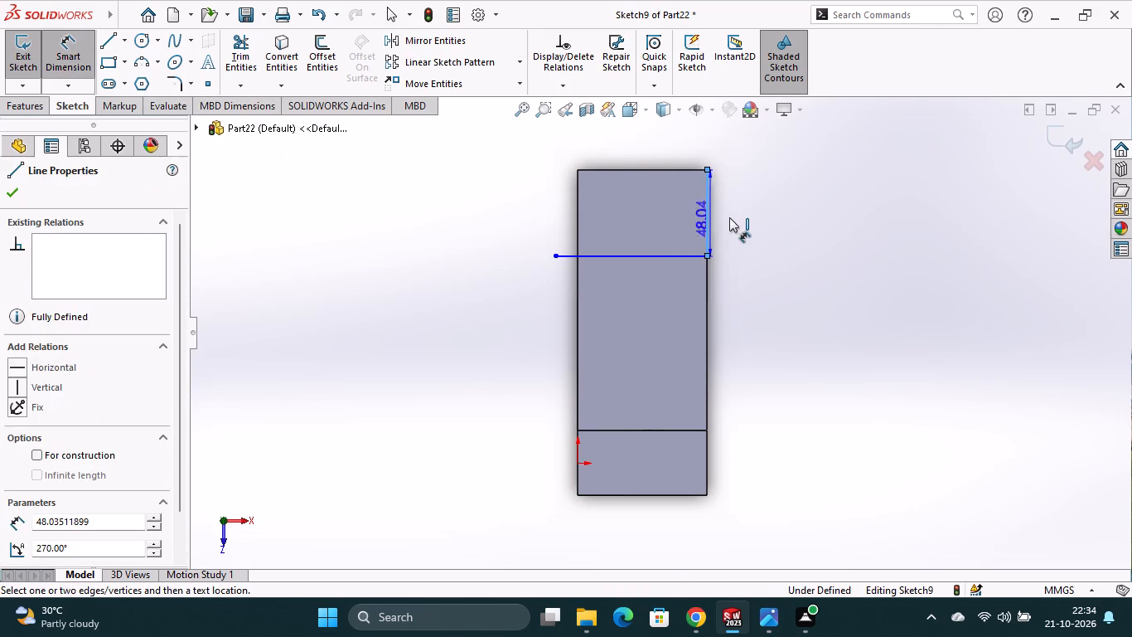
left_click(735, 214)
type("50")
key("Return")
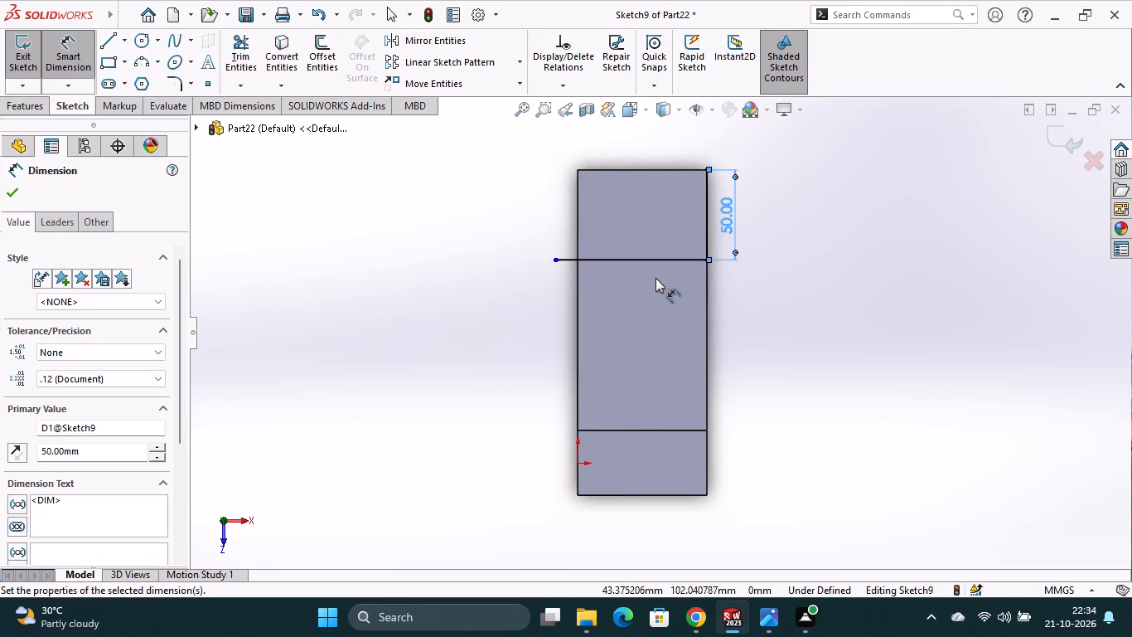
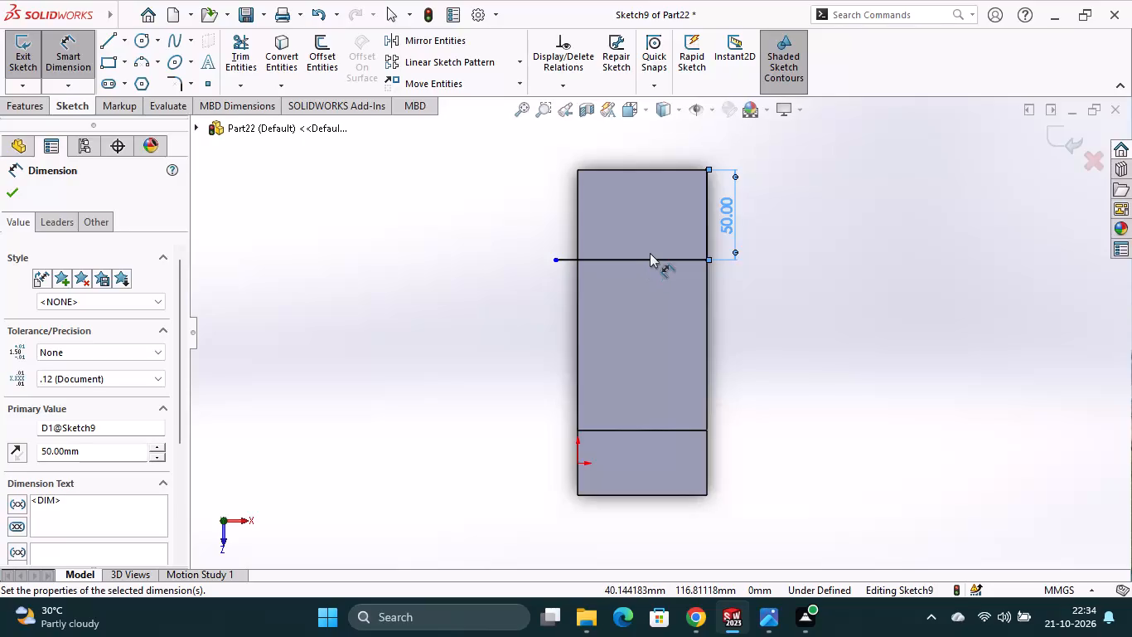
Convert the horizontal sketch line across the base's top face to construction geometry.
right_click(646, 262)
left_click(693, 243)
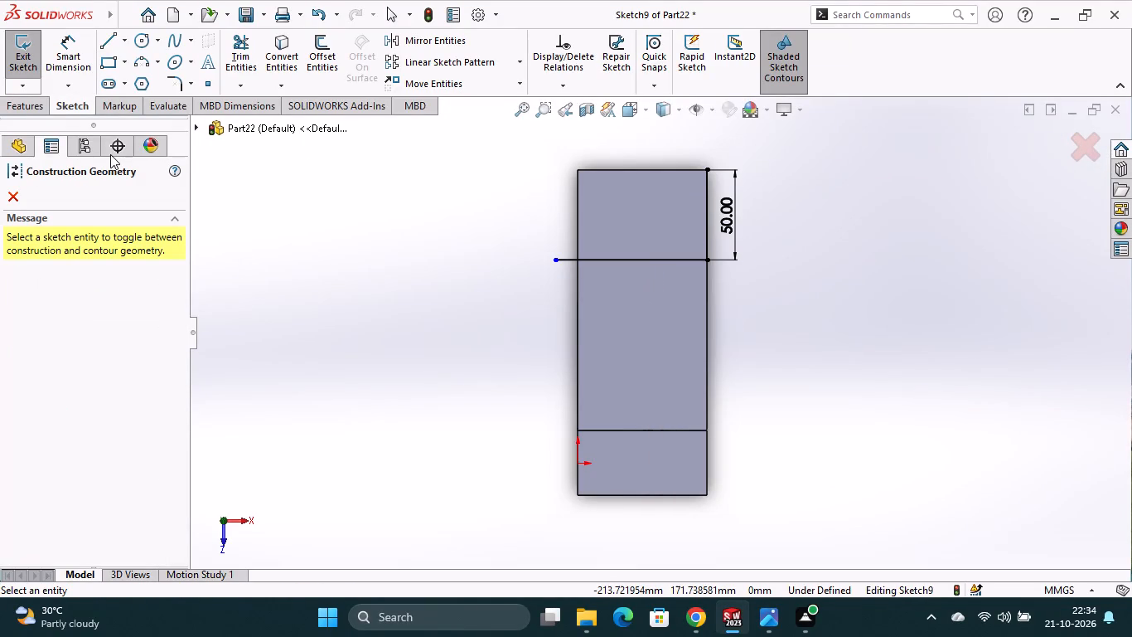
left_click(5, 199)
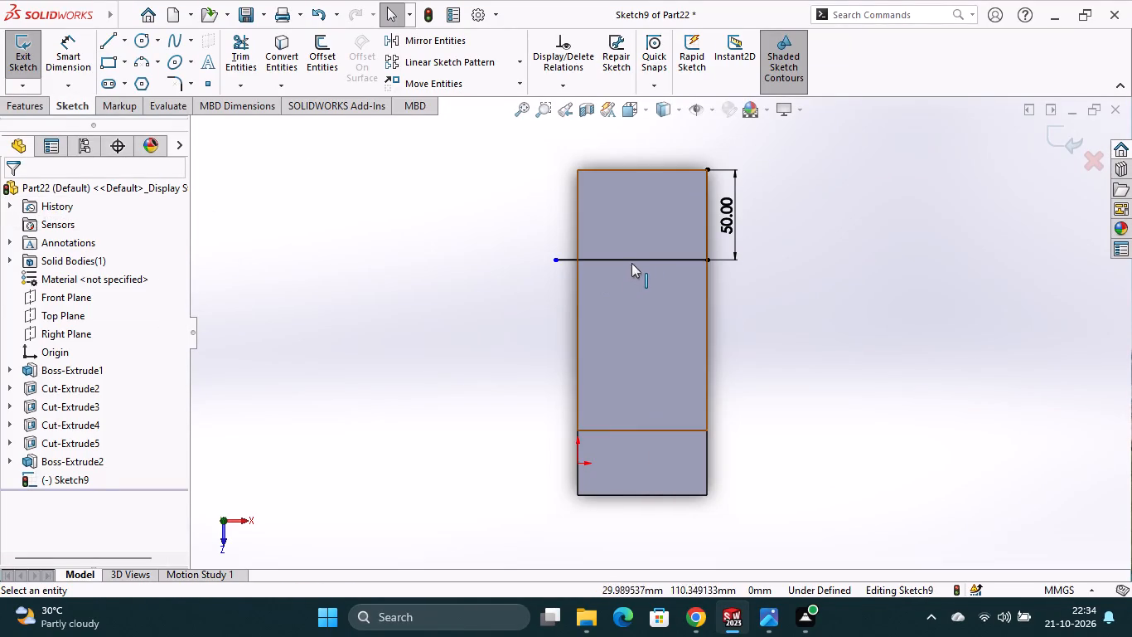
right_click(632, 260)
left_click(670, 241)
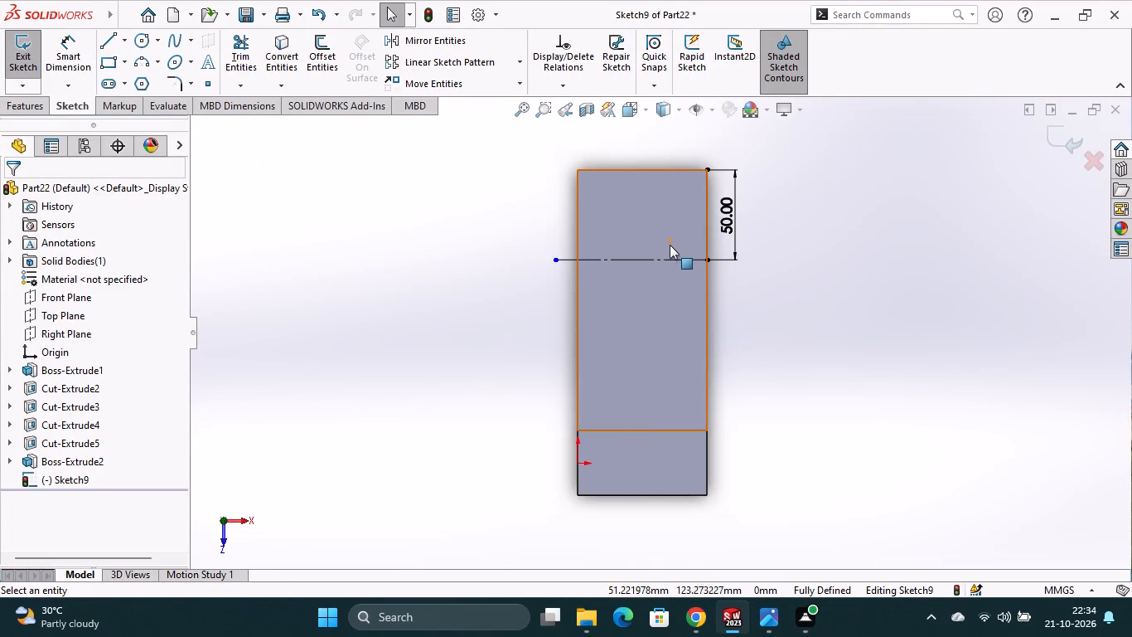
Shorten the horizontal construction line so its overhanging left endpoint lands on the base's left edge.
scroll(670, 244, "up", 1)
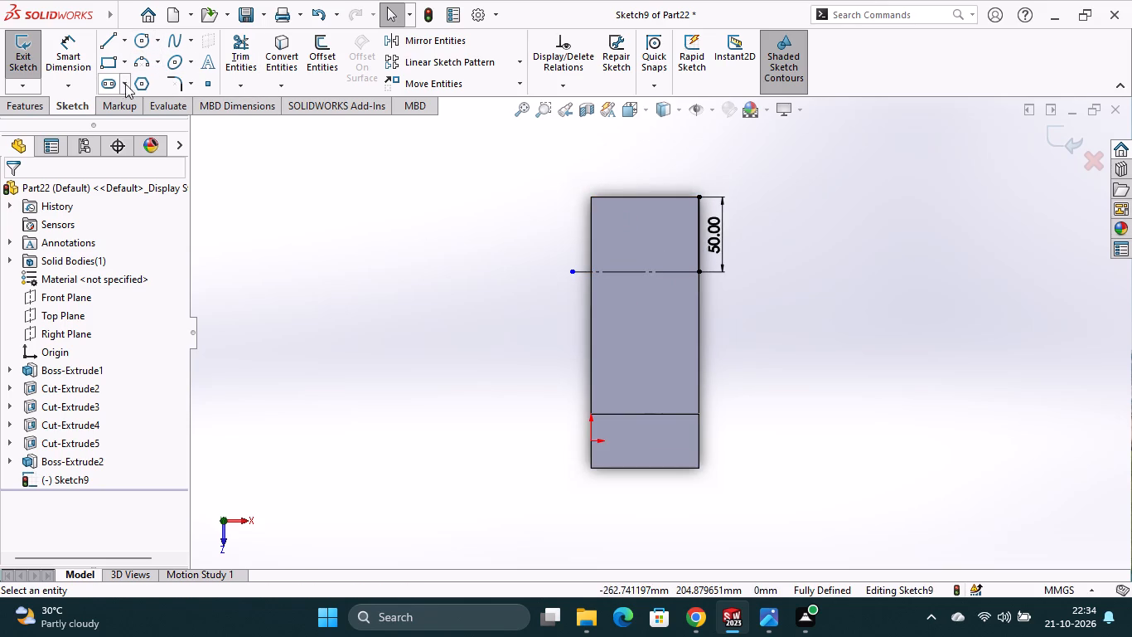
left_click_drag(573, 270, 588, 270)
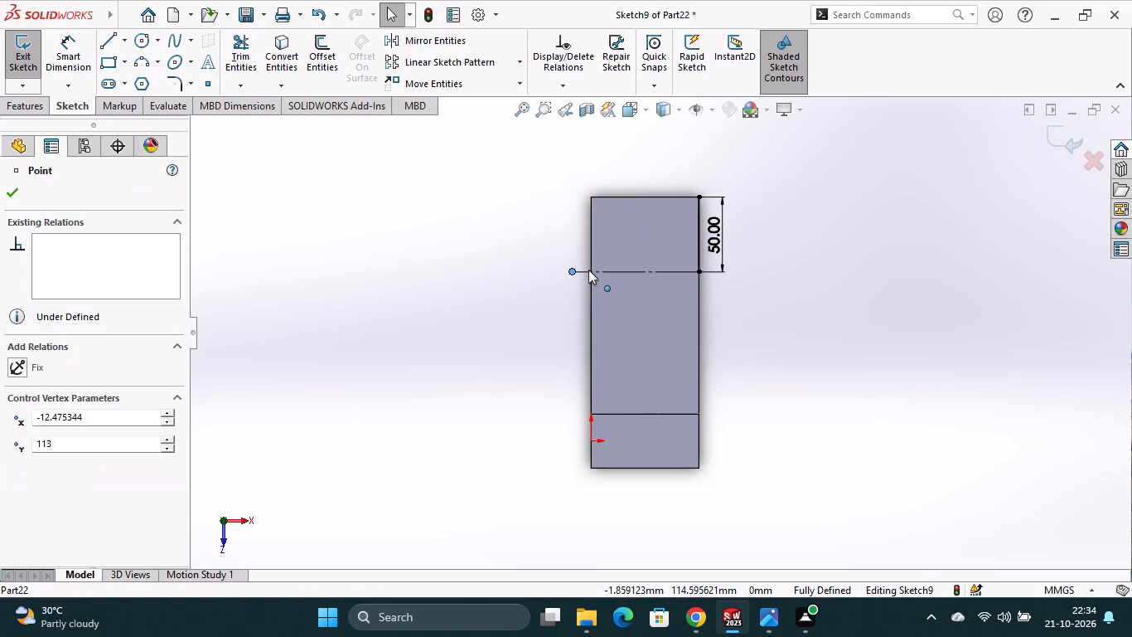
left_click_drag(588, 270, 584, 274)
left_click_drag(585, 272, 592, 272)
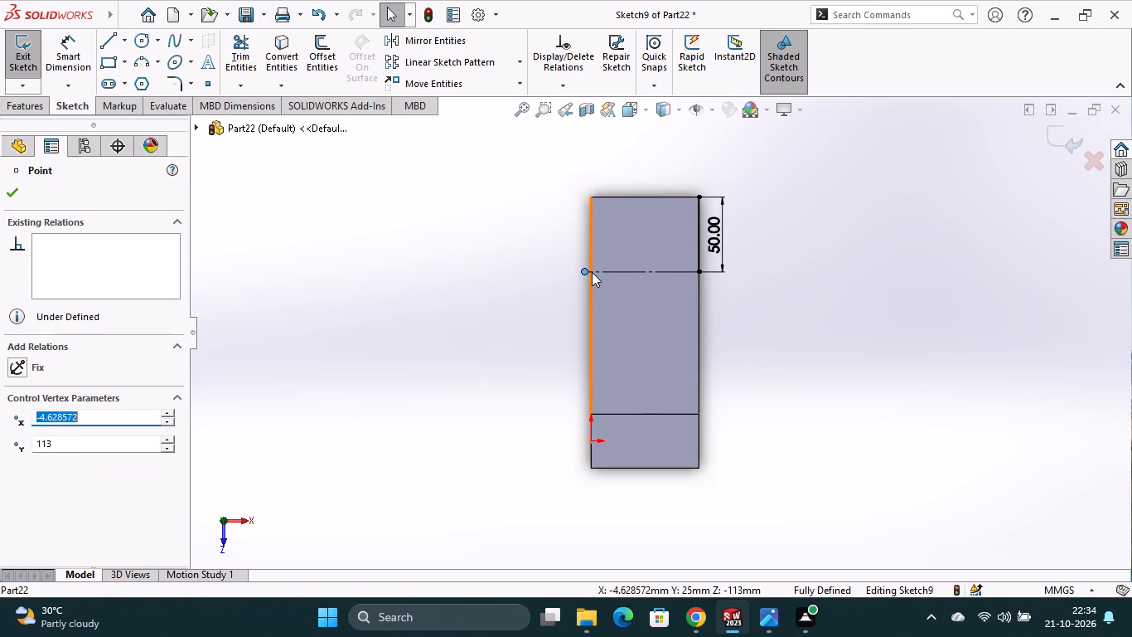
left_click_drag(592, 272, 593, 273)
left_click(593, 273)
left_click(637, 313)
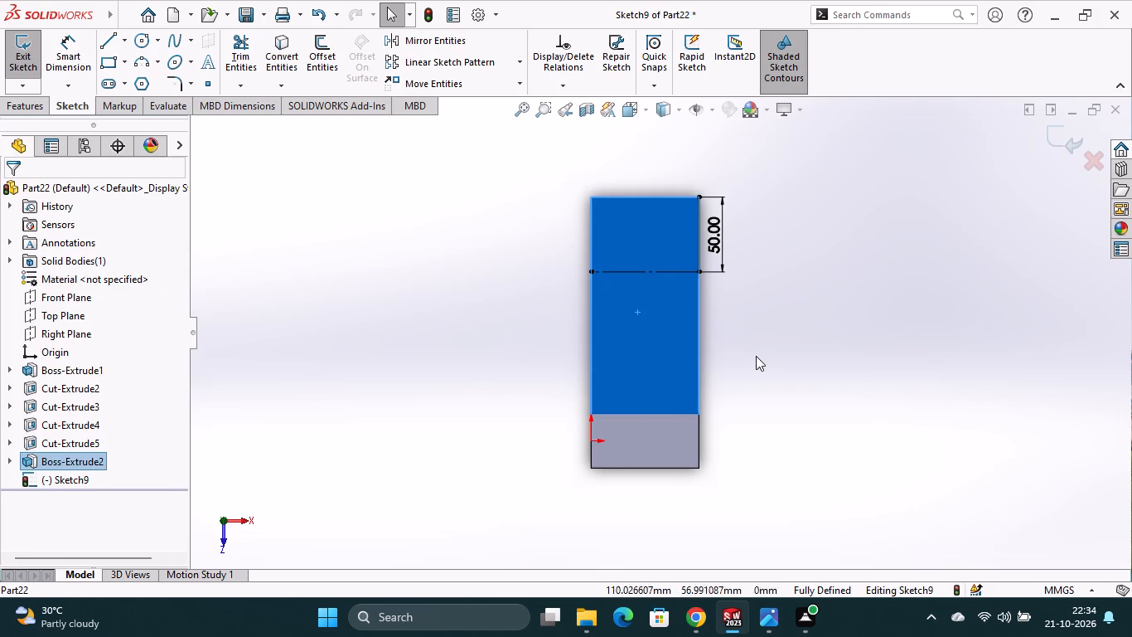
left_click(757, 356)
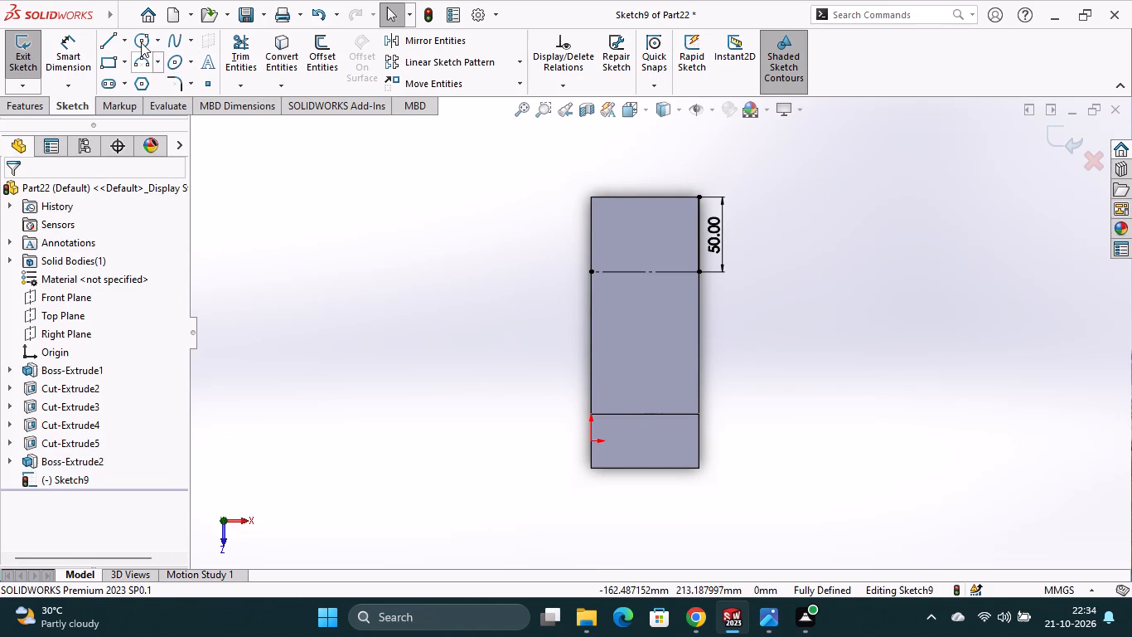
Sketch a circle about 54 mm in diameter, centred on the midpoint of the horizontal construction line.
left_click(141, 41)
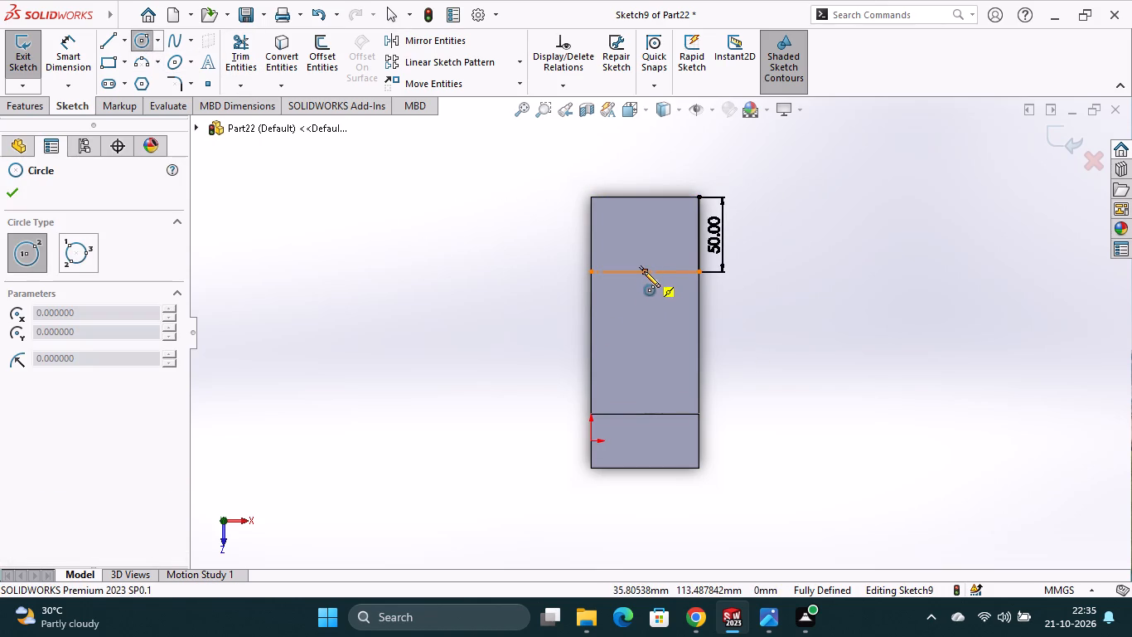
left_click(644, 271)
left_click(651, 312)
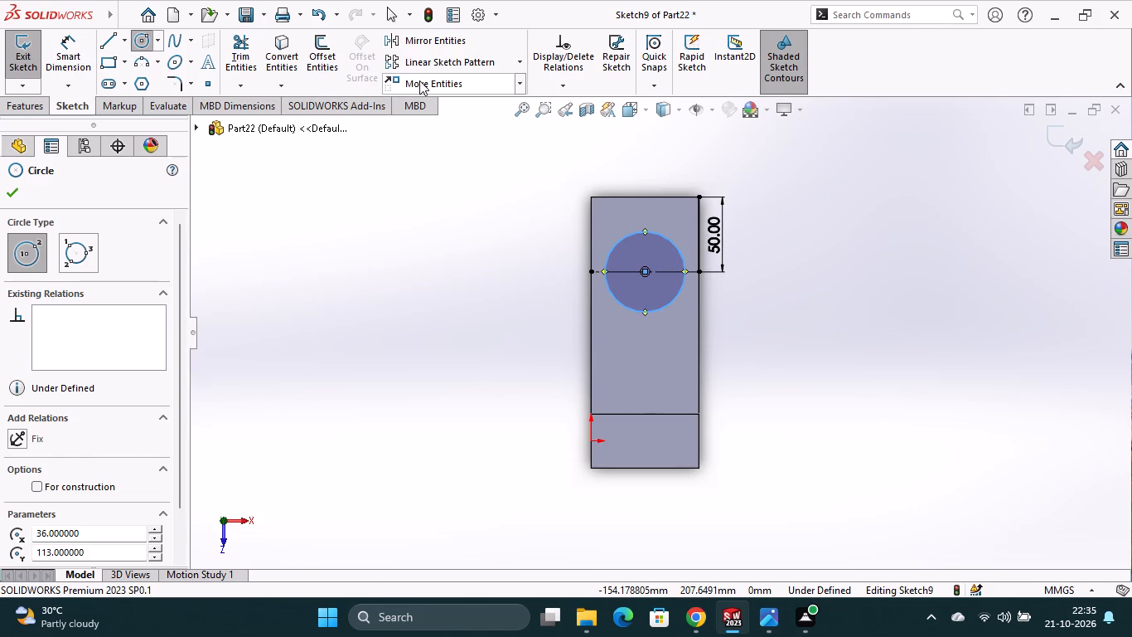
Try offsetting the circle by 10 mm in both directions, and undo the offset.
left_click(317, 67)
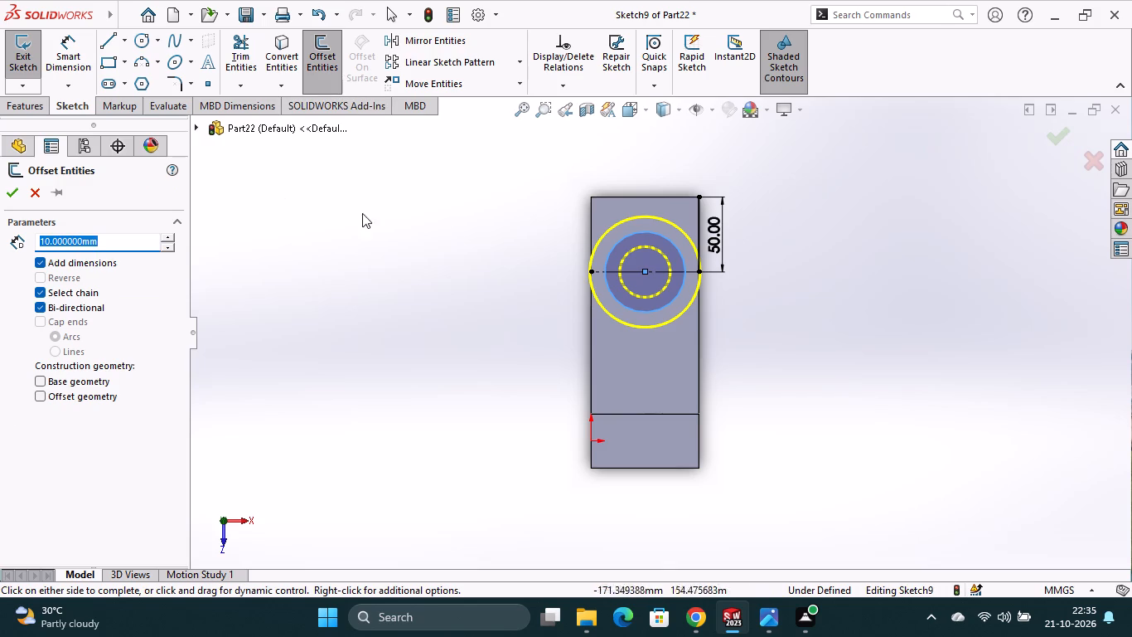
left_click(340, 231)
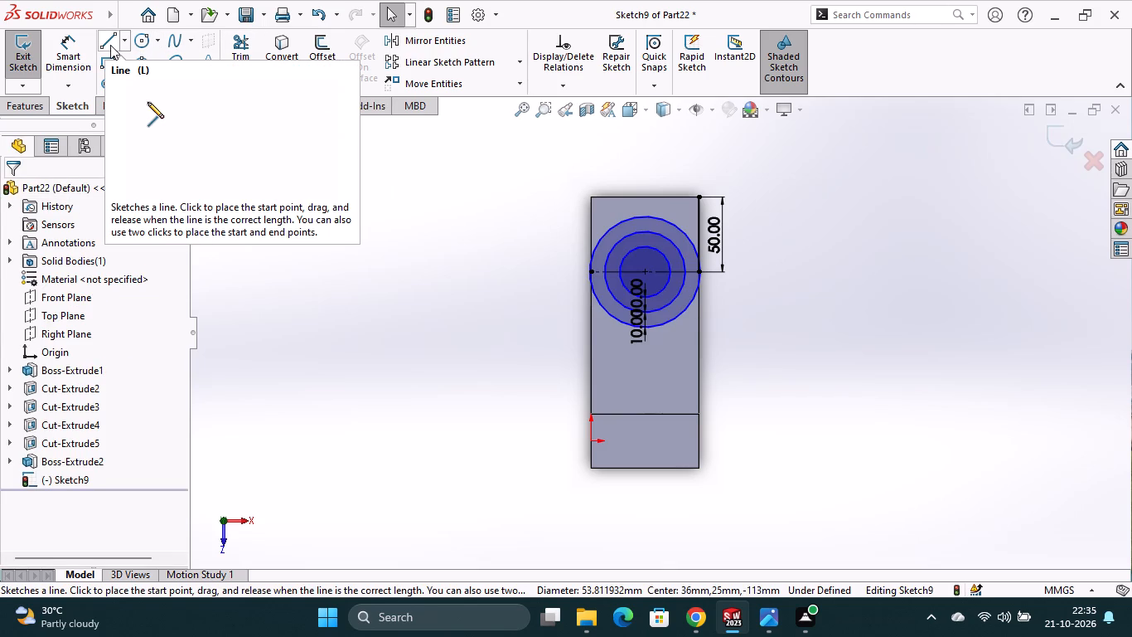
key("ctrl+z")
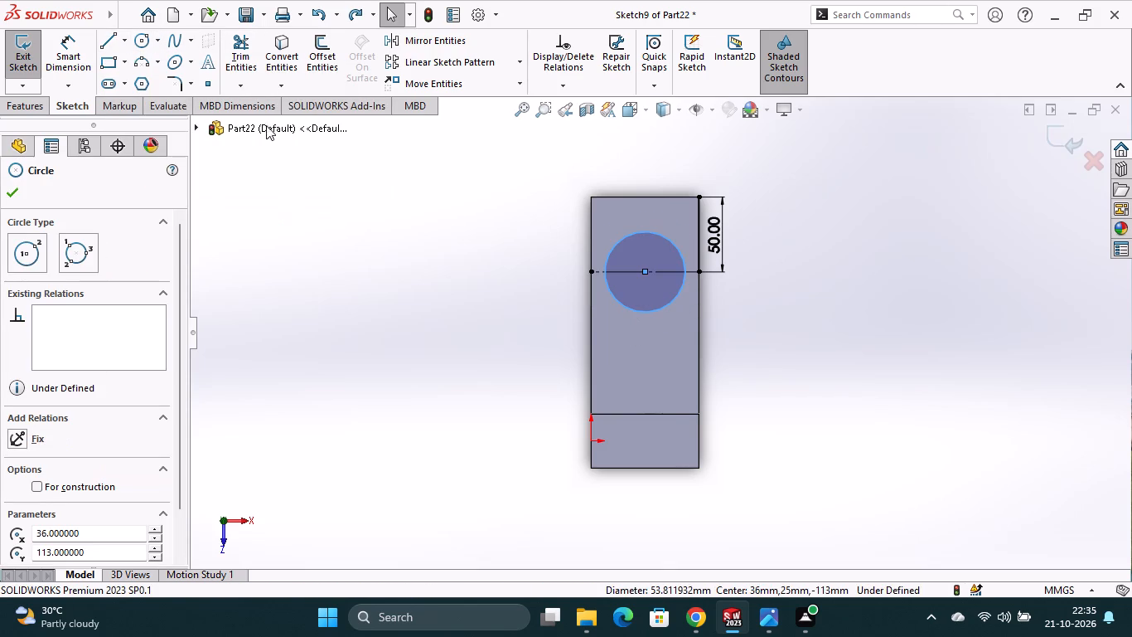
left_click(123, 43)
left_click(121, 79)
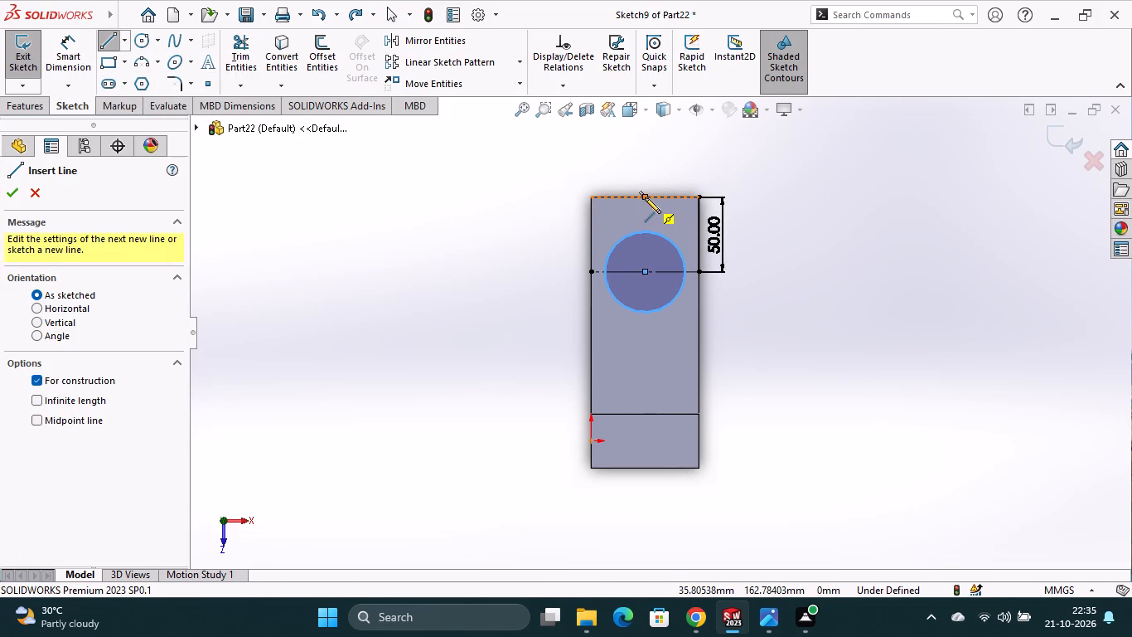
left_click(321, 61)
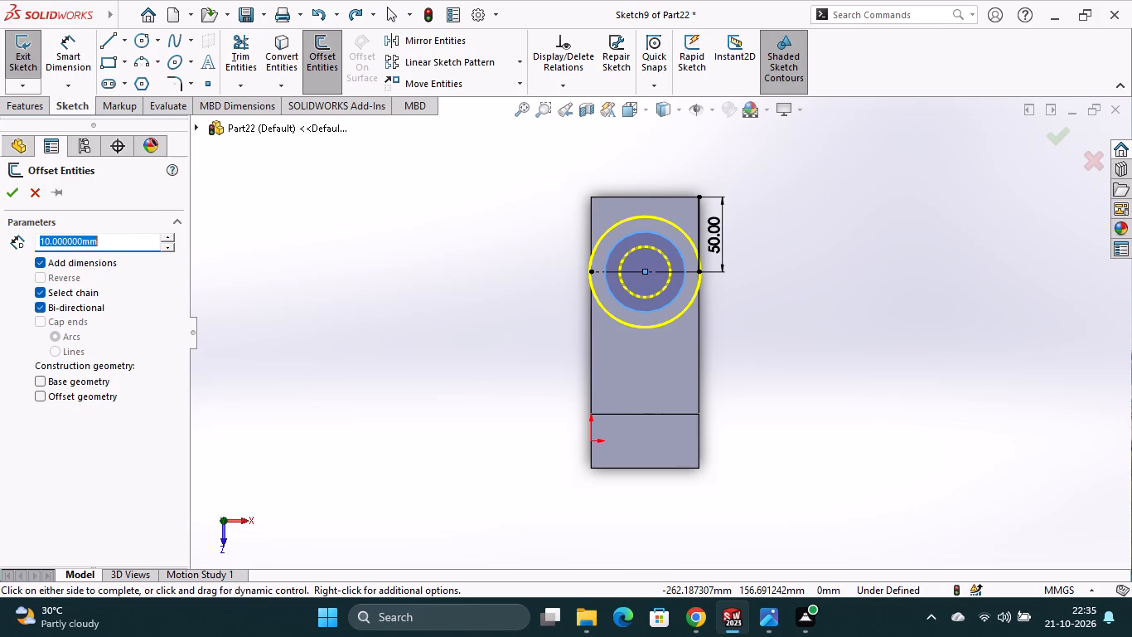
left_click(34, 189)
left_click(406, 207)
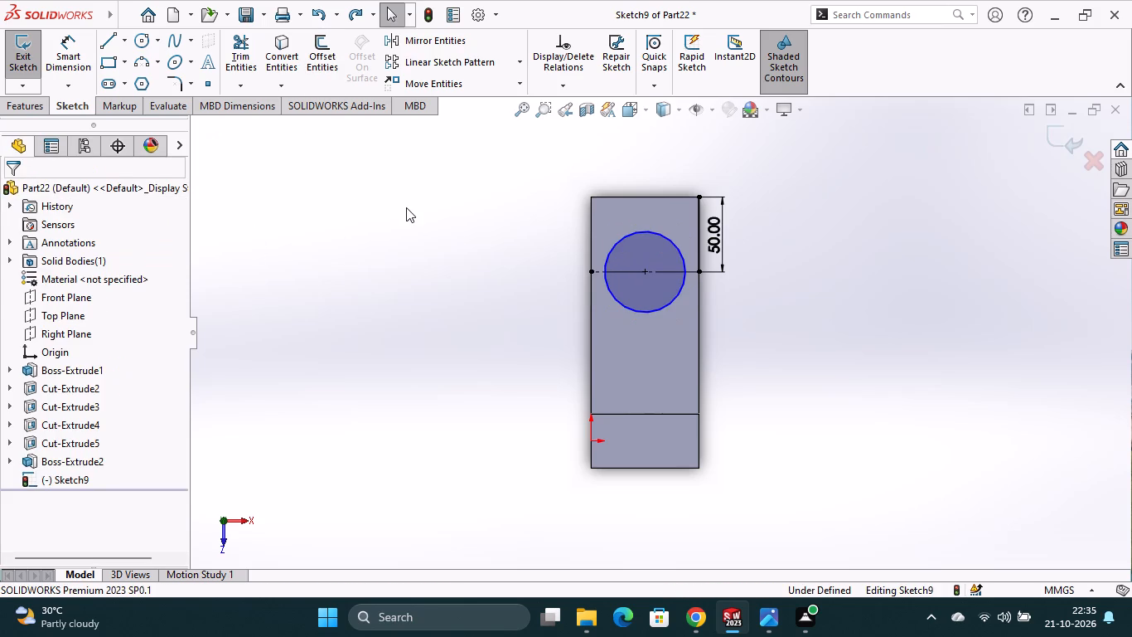
Offset the 50 mm line on the base's right edge inward by 24 mm, in one direction only.
left_click(325, 71)
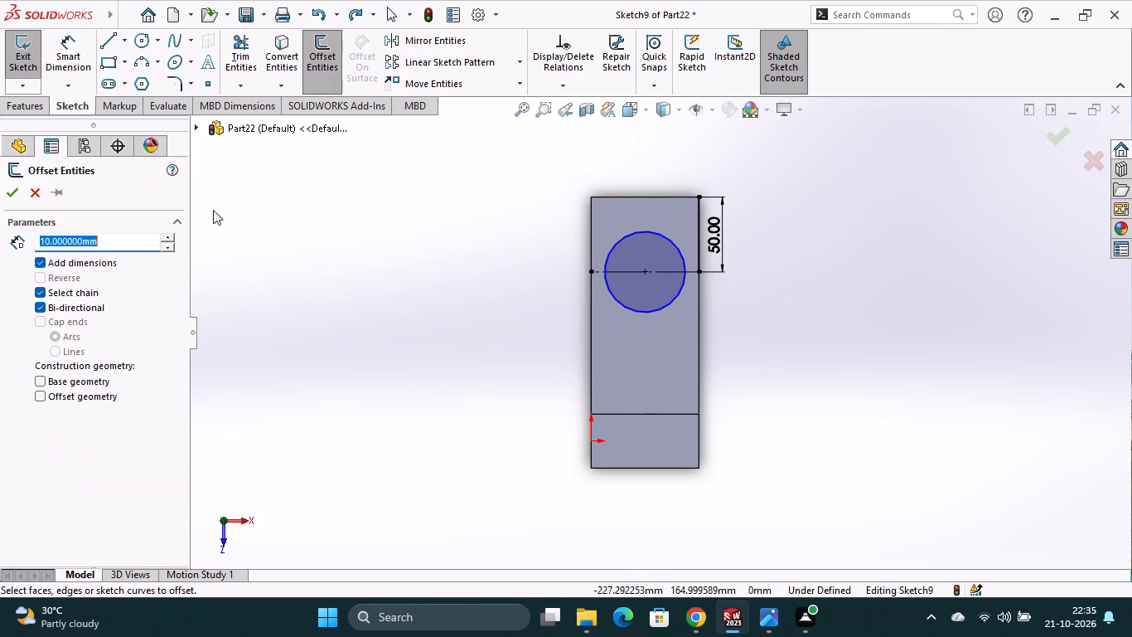
type("24")
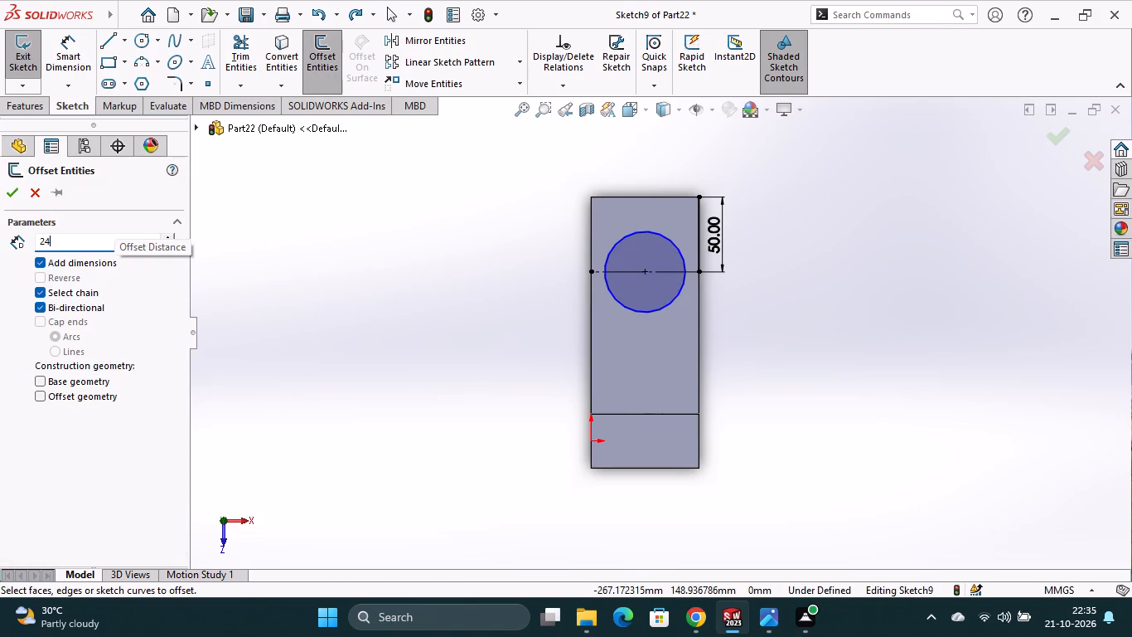
key("Return")
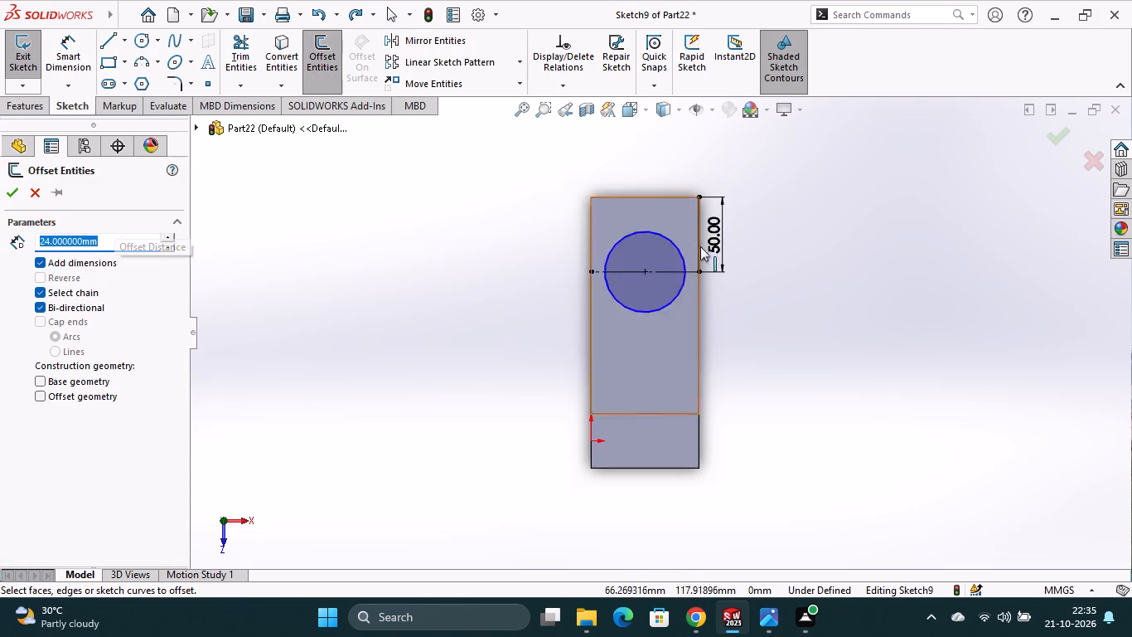
left_click(699, 241)
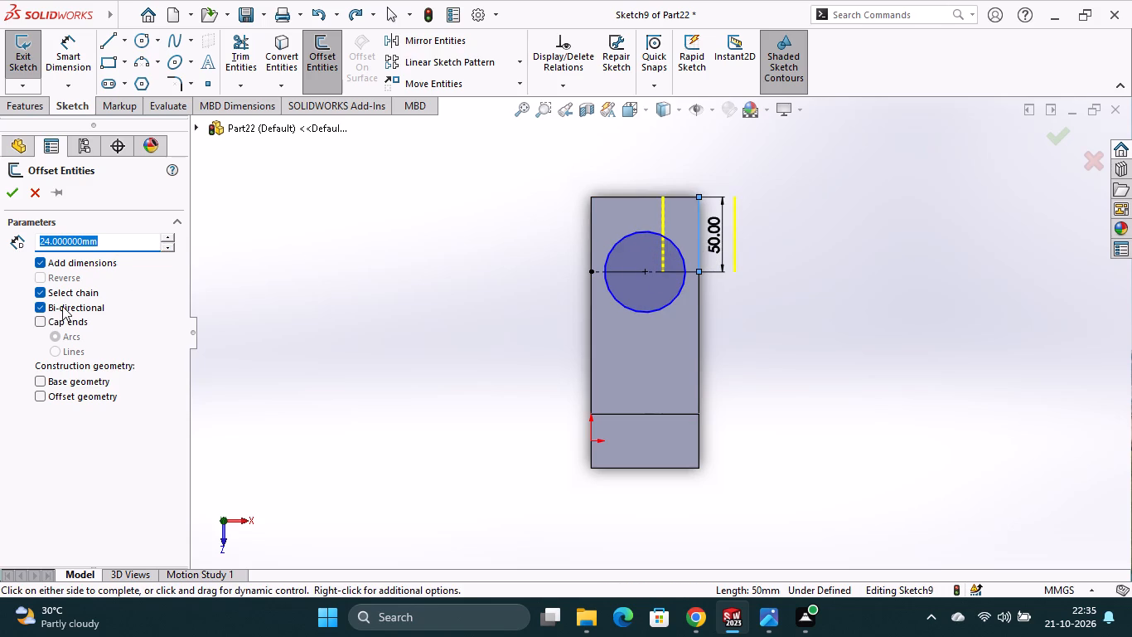
left_click(39, 303)
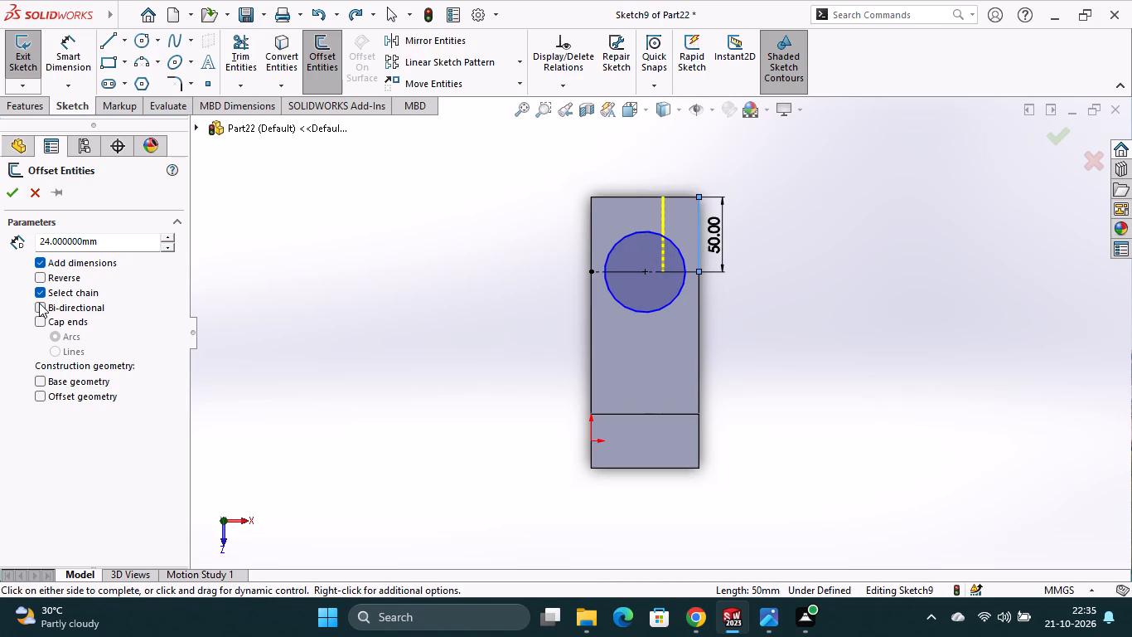
left_click(15, 197)
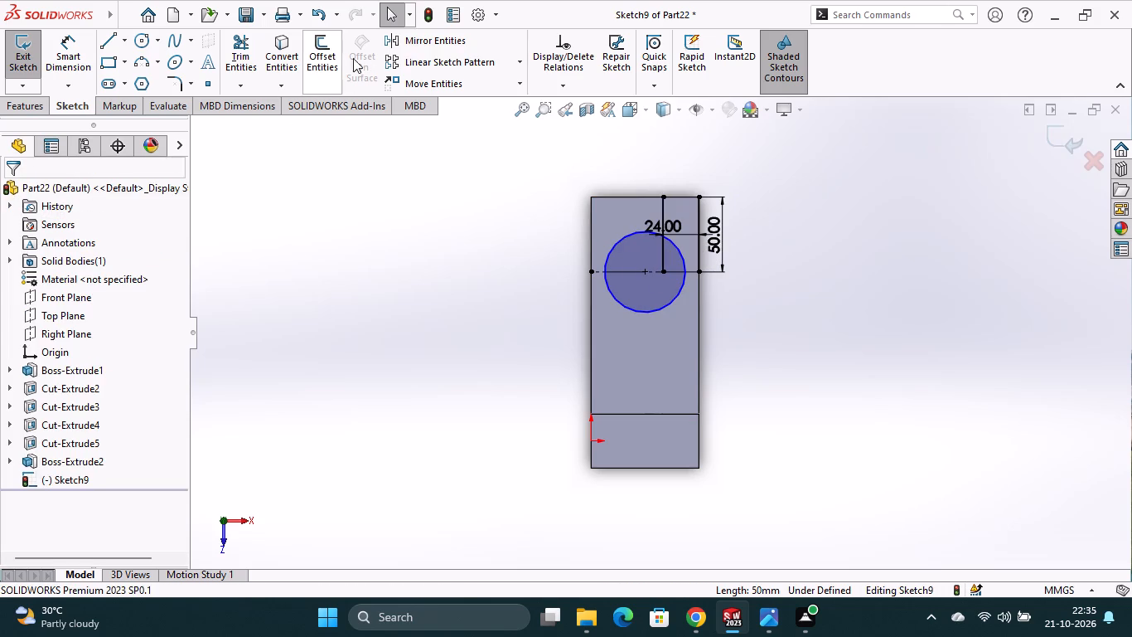
Offset the new vertical line by another 24 mm toward the base's left edge.
left_click(325, 54)
left_click(664, 210)
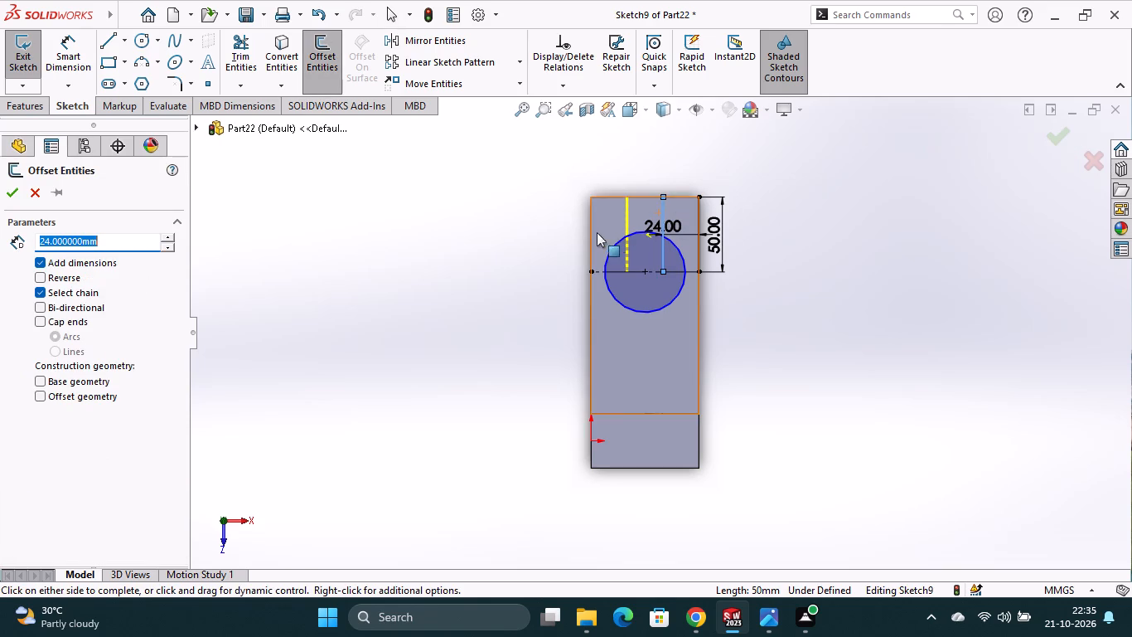
left_click(20, 195)
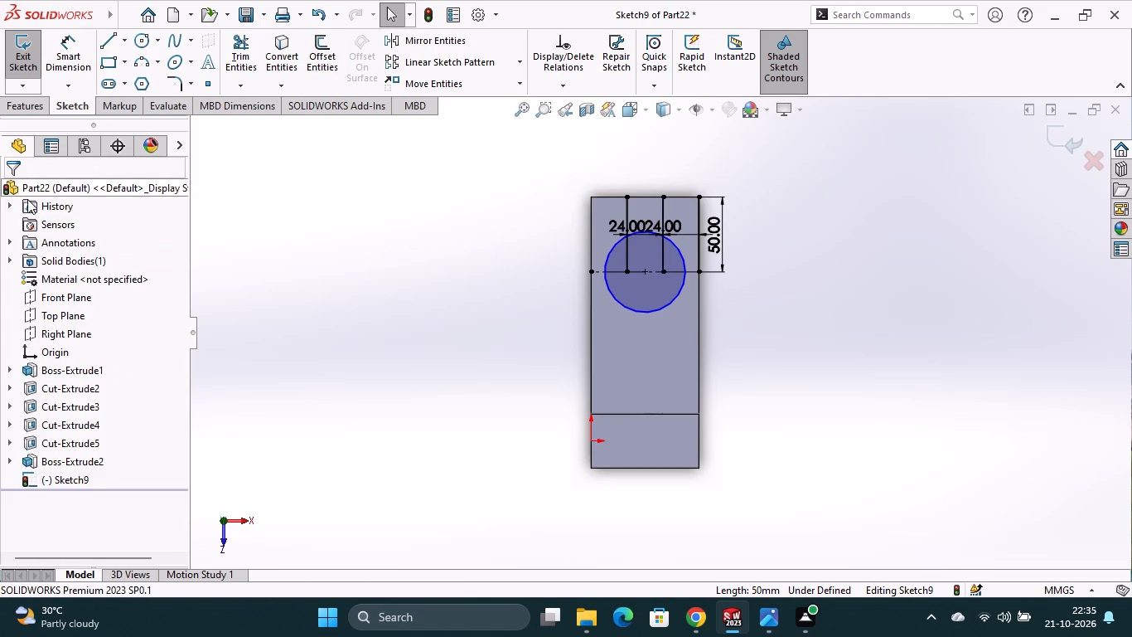
Dimension the circle's diameter as 24 mm.
scroll(665, 255, "down", 3)
scroll(654, 323, "down", 1)
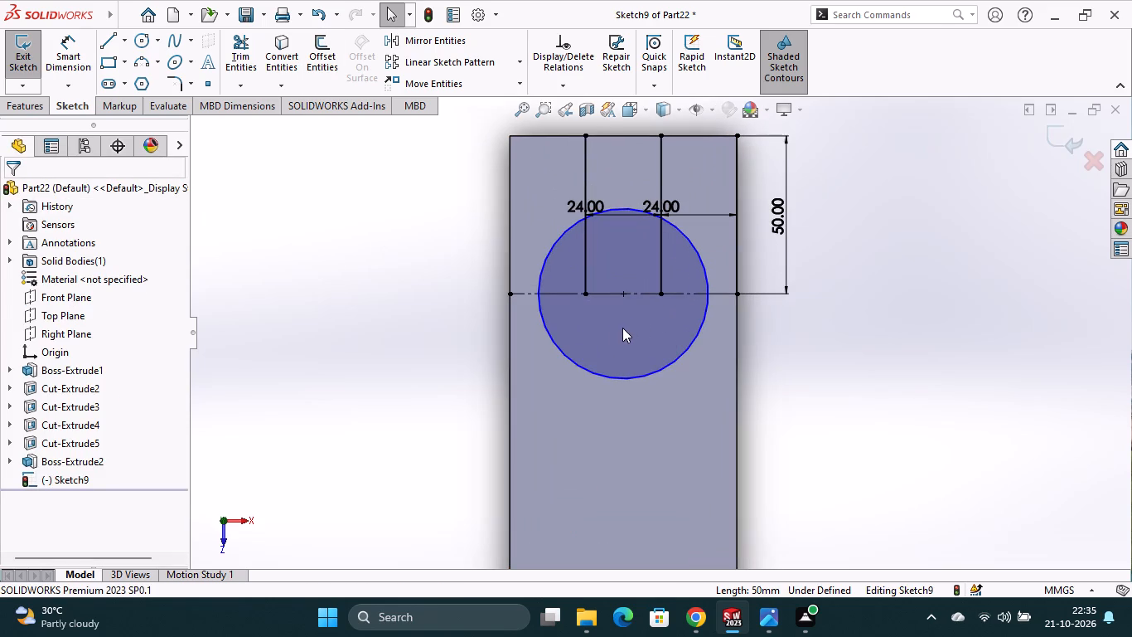
scroll(614, 318, "up", 1)
left_click(73, 61)
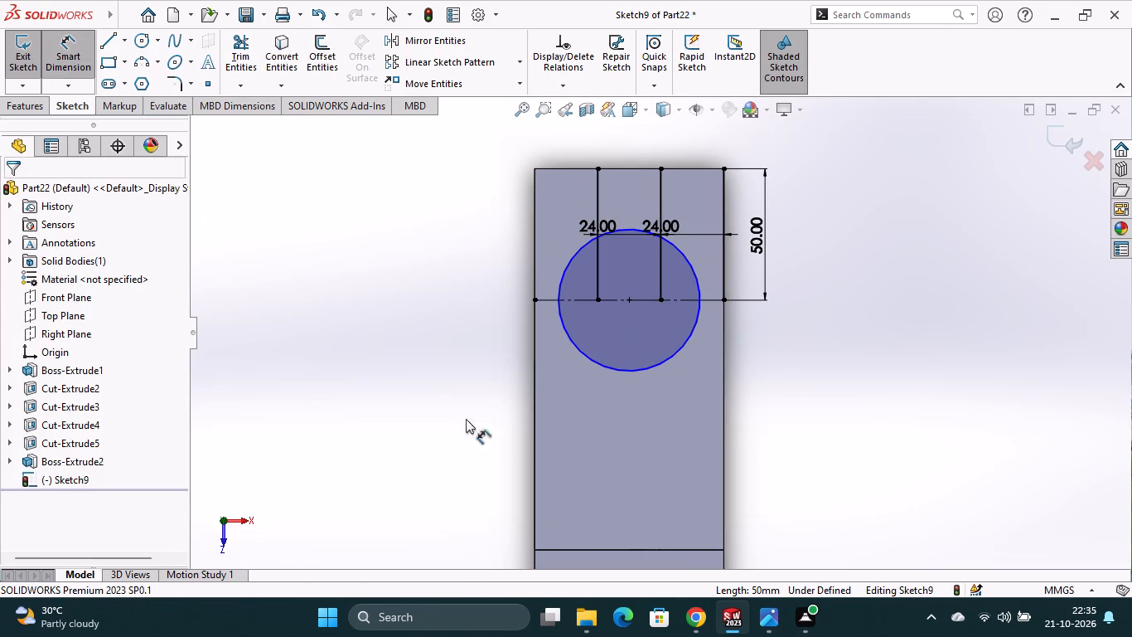
left_click(649, 371)
left_click(634, 392)
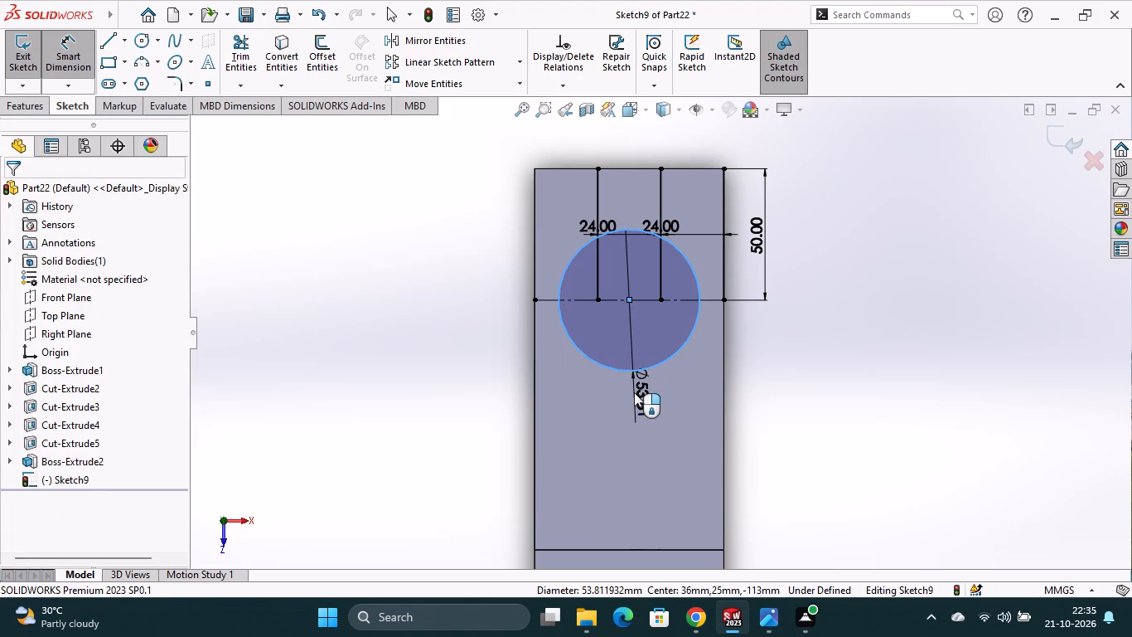
type("24")
key("Return")
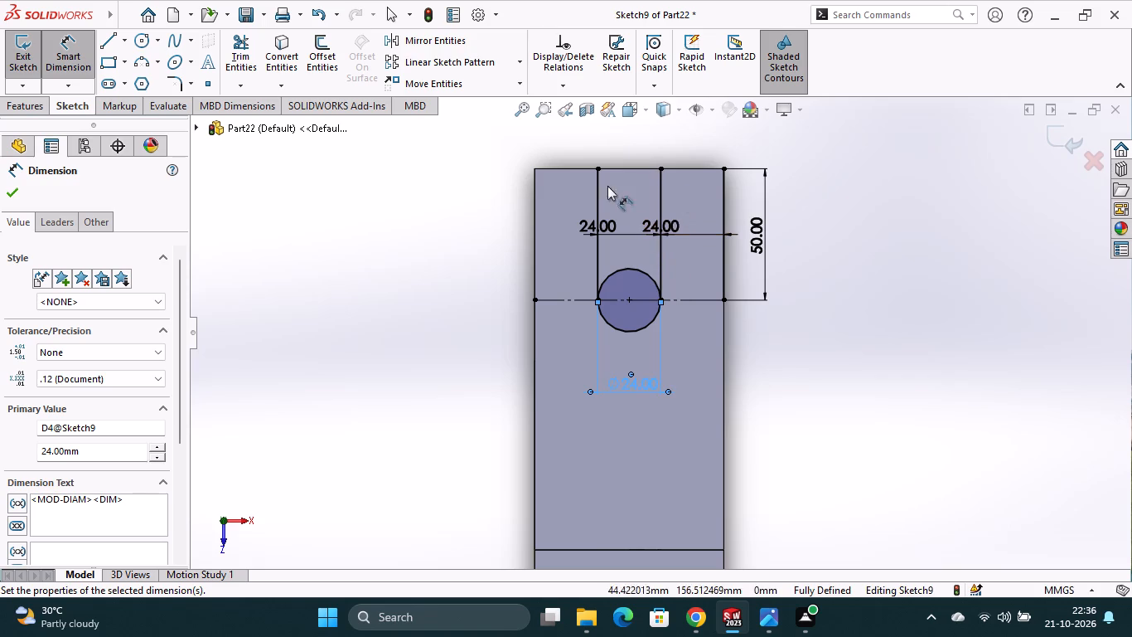
Sketch a horizontal line along the base's rear edge joining the rear ends of the two offset lines.
left_click(107, 36)
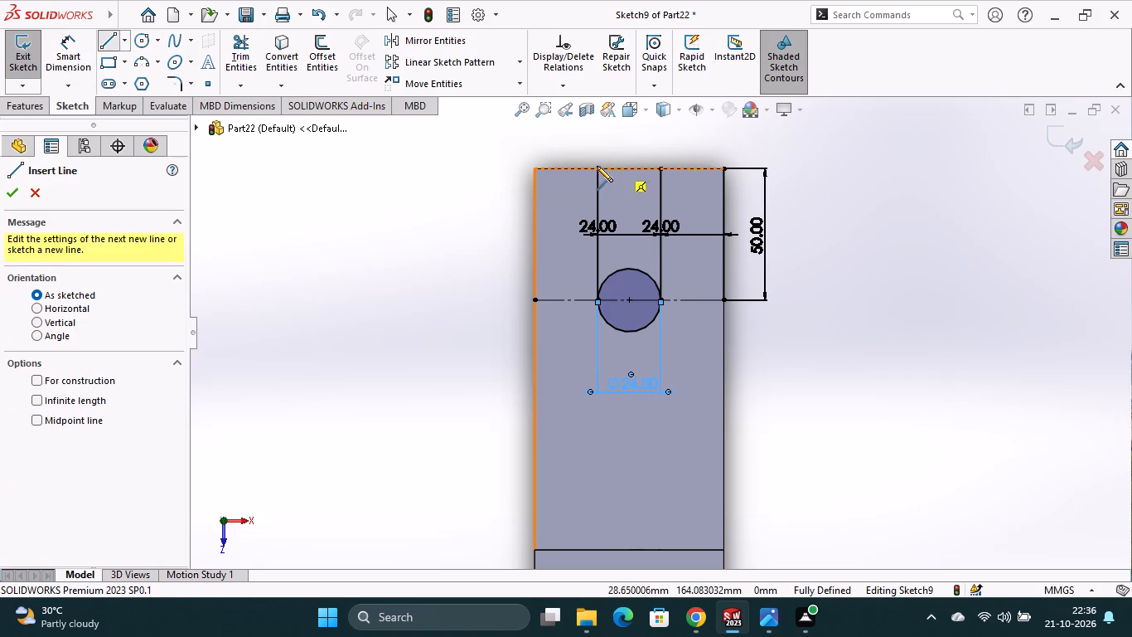
left_click(596, 167)
left_click(661, 169)
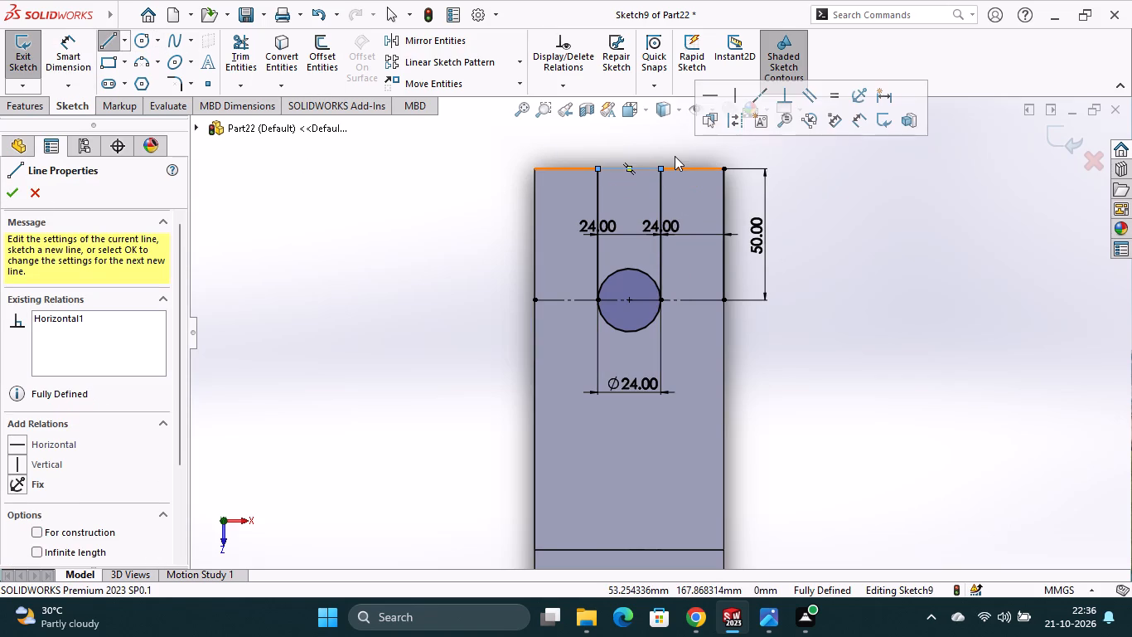
key("Escape")
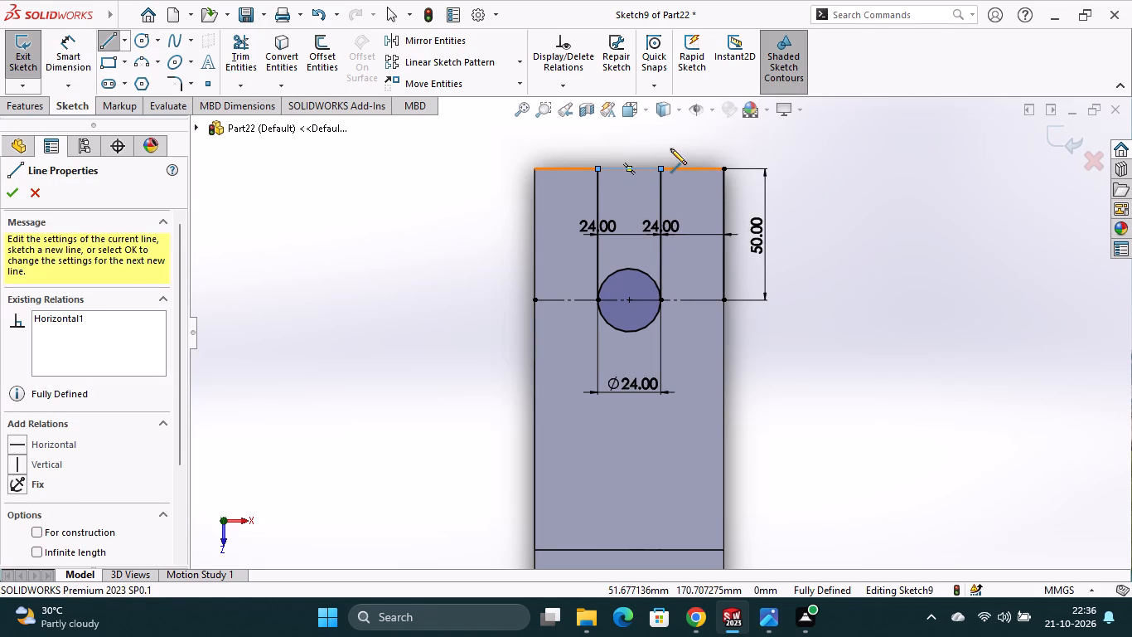
key("Escape")
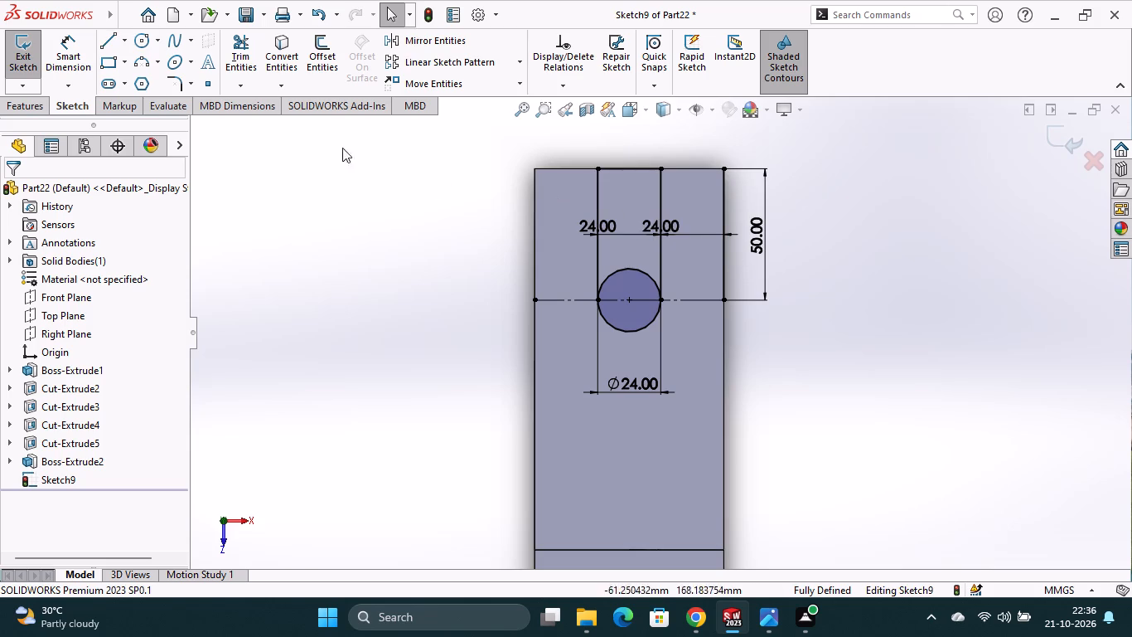
Delete the 50 mm sketch line on the base's right edge, including its associated dimensions.
right_click(722, 273)
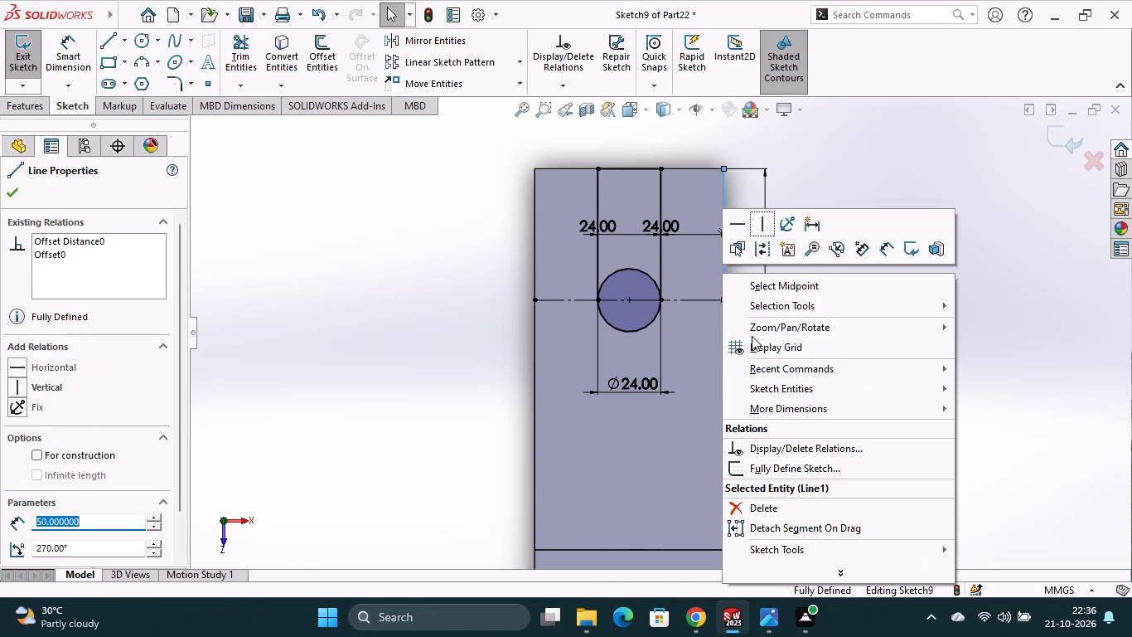
left_click(779, 505)
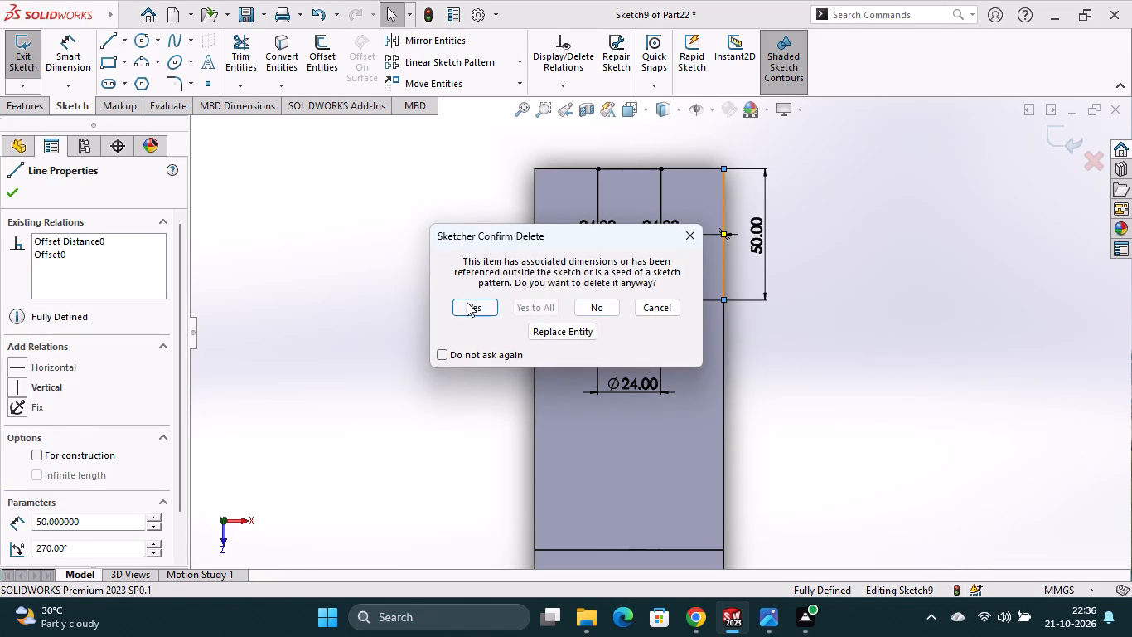
left_click(467, 303)
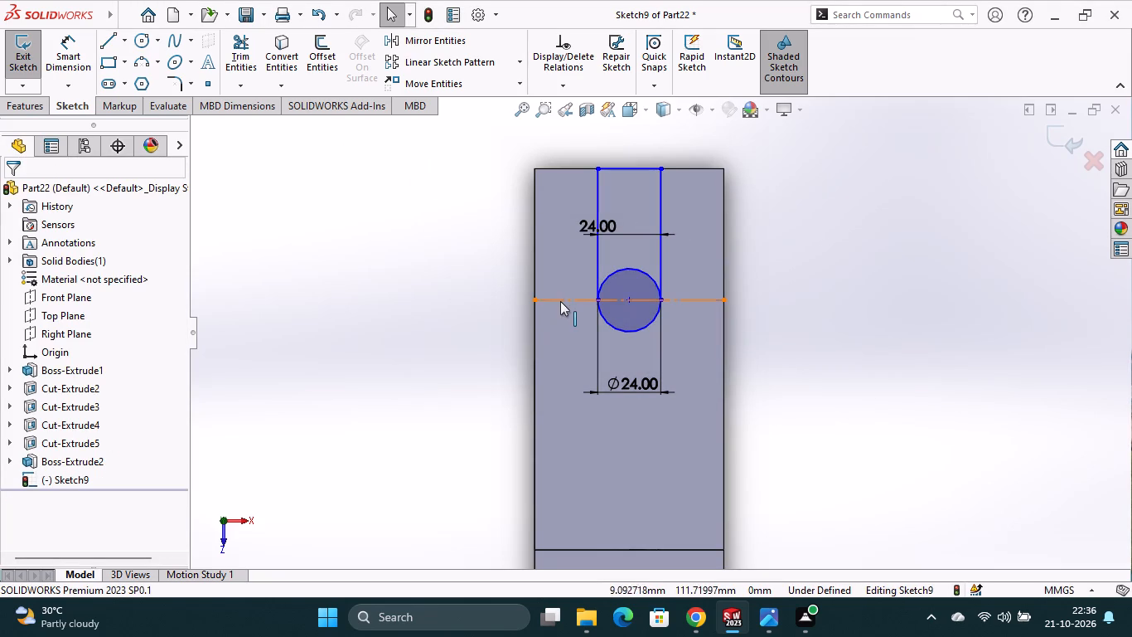
Trim away the rear half of the 24 mm circle between the two vertical lines, leaving a rounded slot end.
left_click(252, 66)
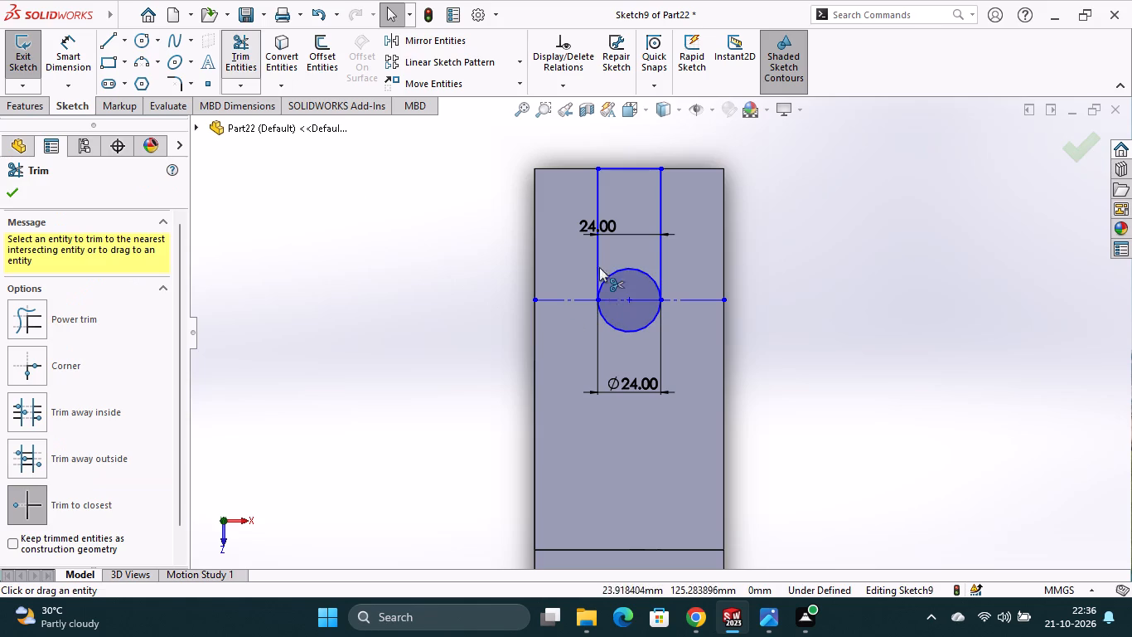
left_click(622, 269)
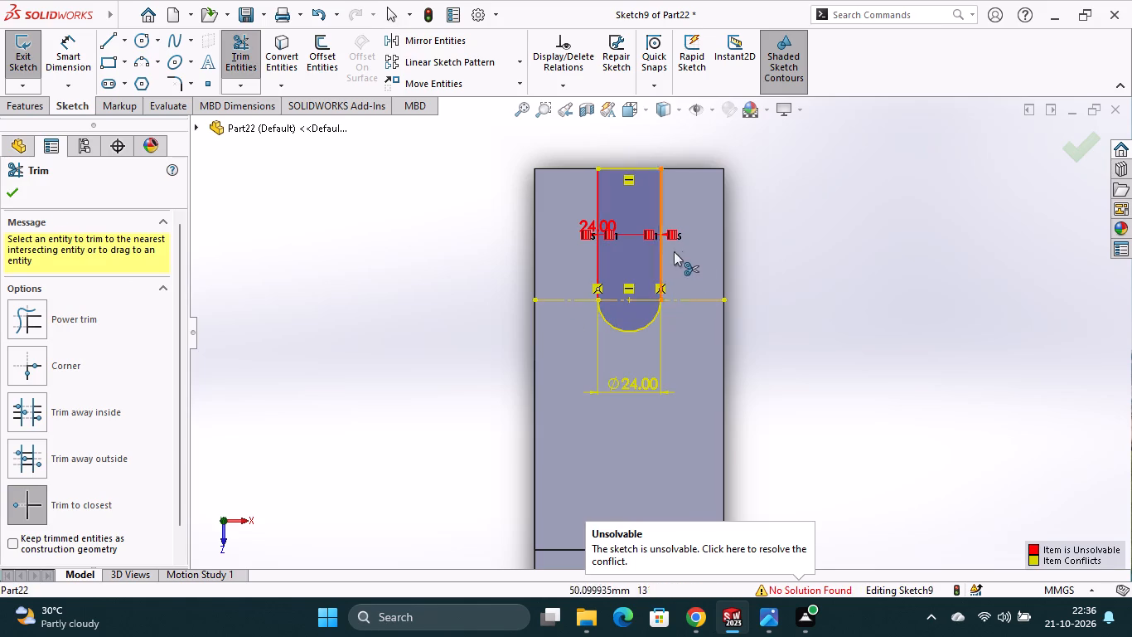
left_click(4, 186)
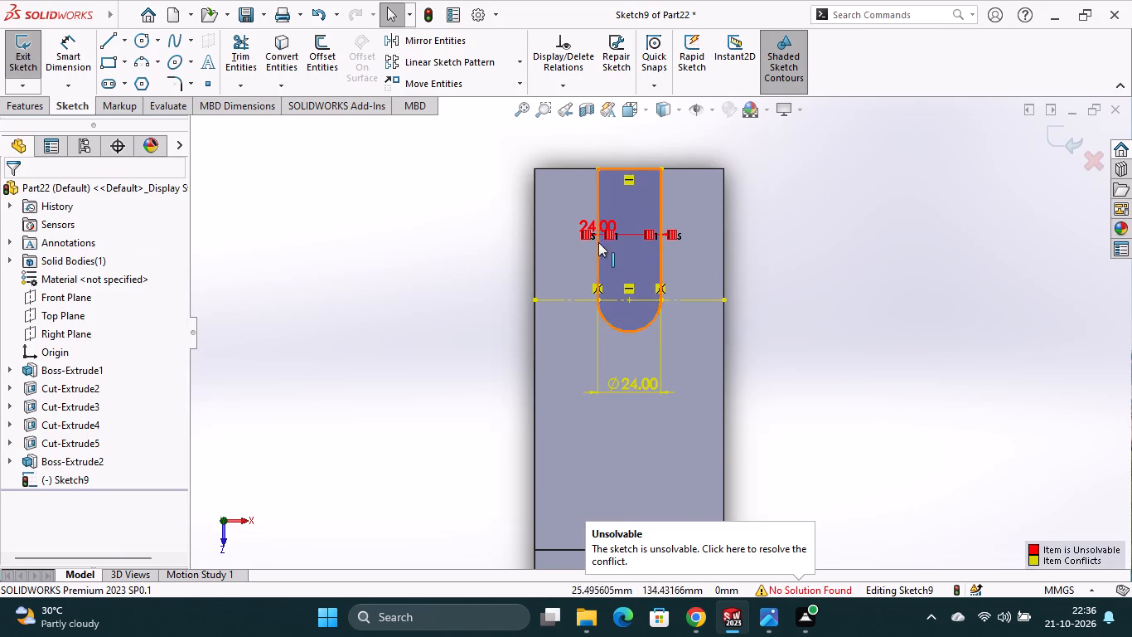
Delete the conflicting 24 mm offset dimension between the slot's two vertical lines.
right_click(594, 224)
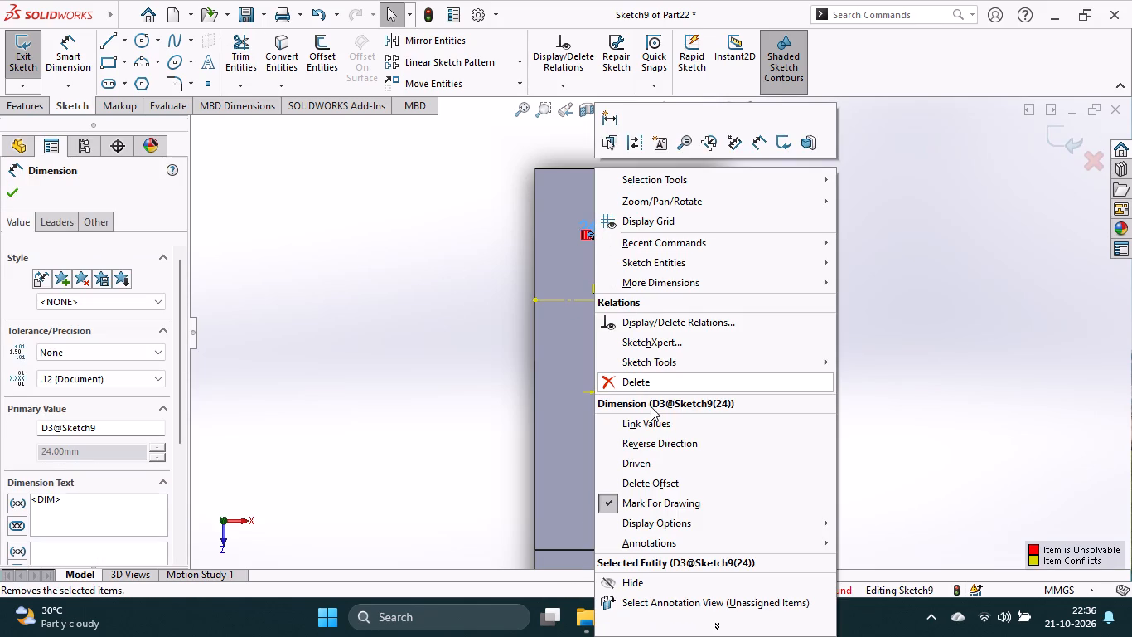
left_click(651, 391)
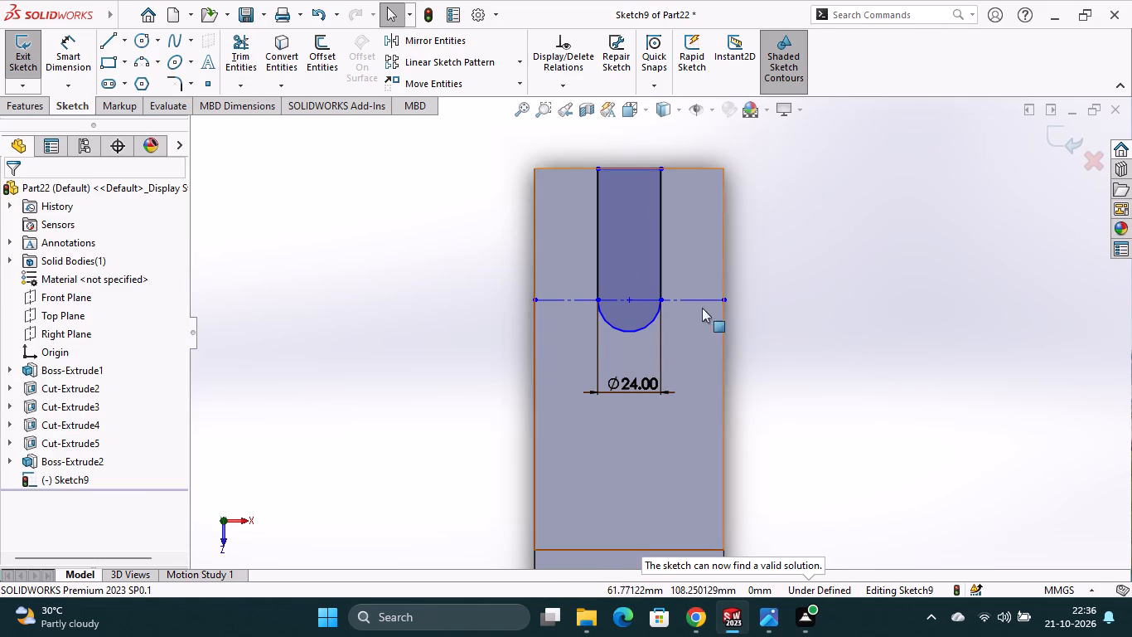
Delete the horizontal construction line running across the base through the arc's centre.
right_click(702, 301)
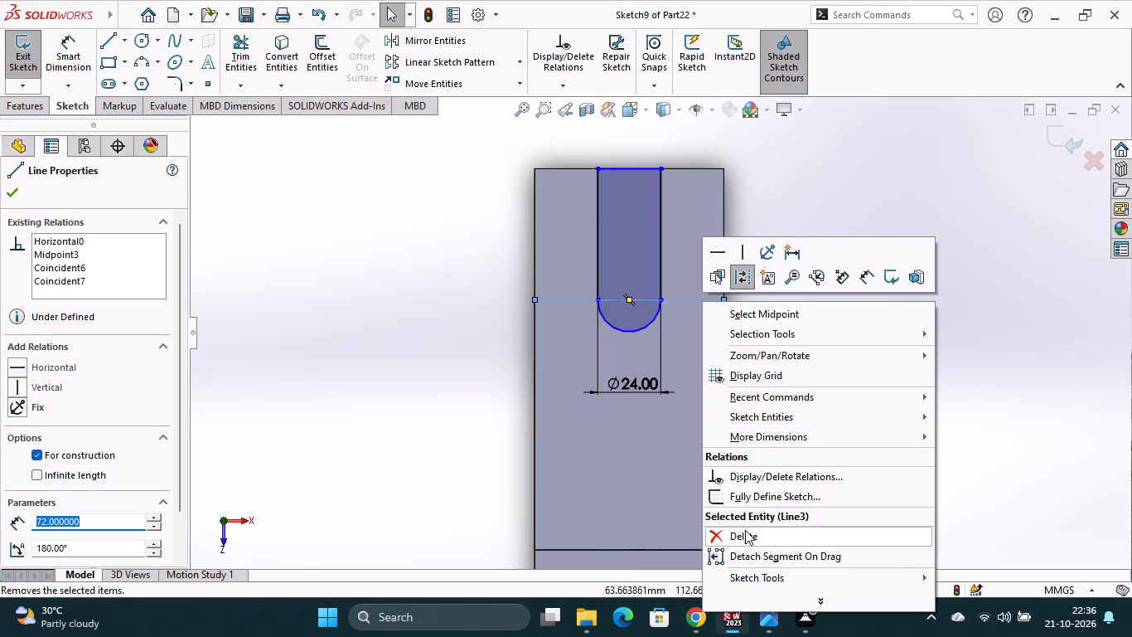
left_click(745, 532)
left_click(755, 345)
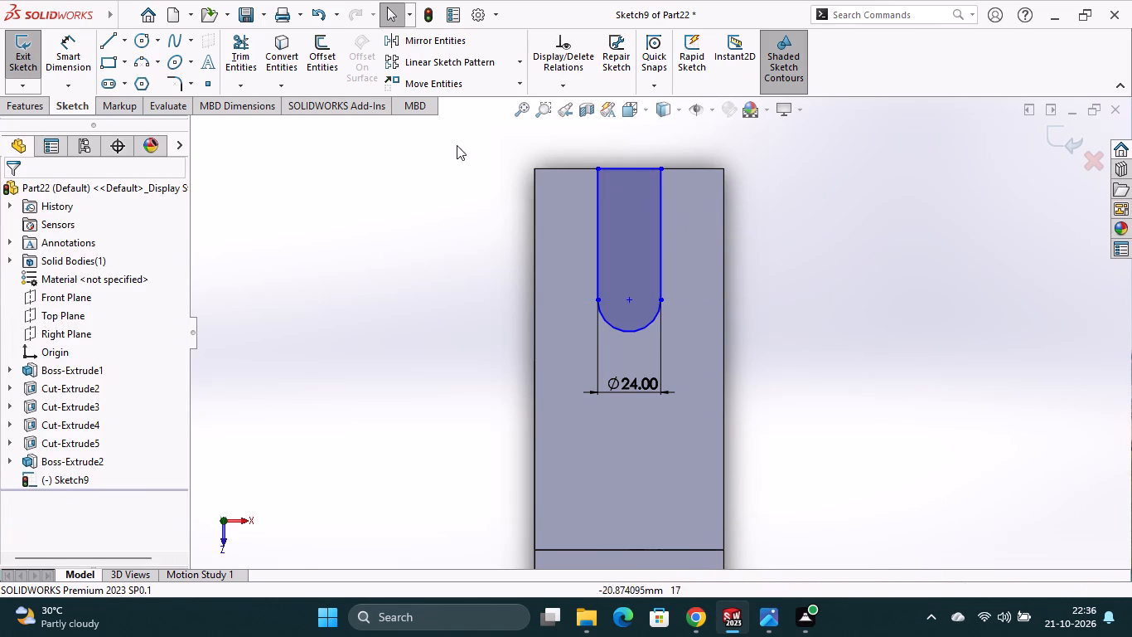
Dimension the distance from the arc's centre to the slot's rear line as 50 mm.
left_click(89, 56)
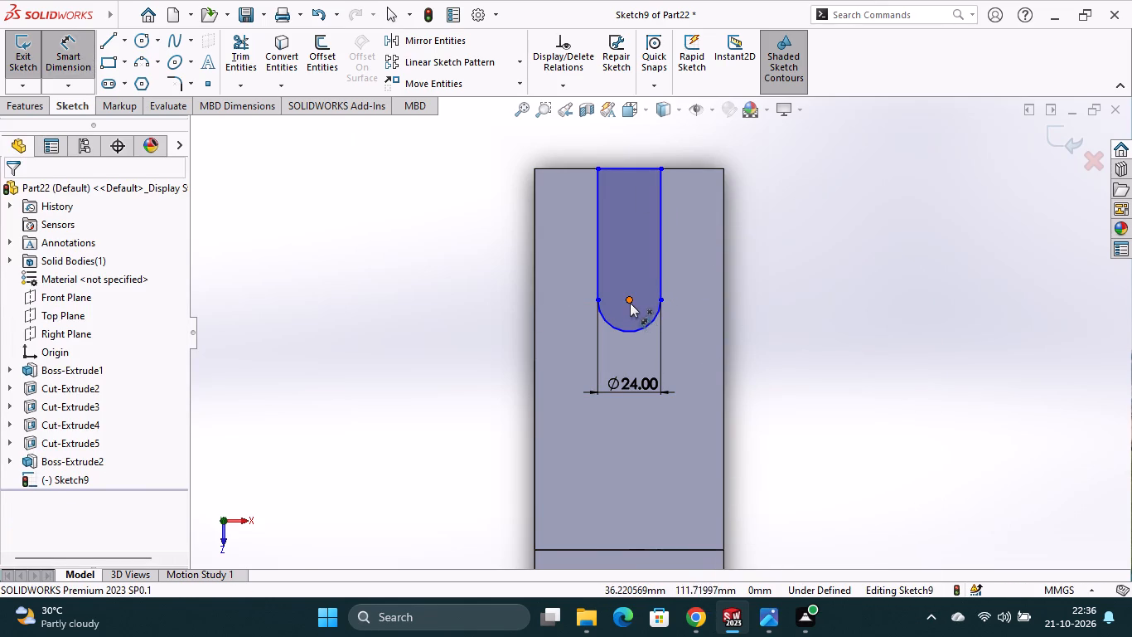
left_click(630, 302)
left_click(642, 169)
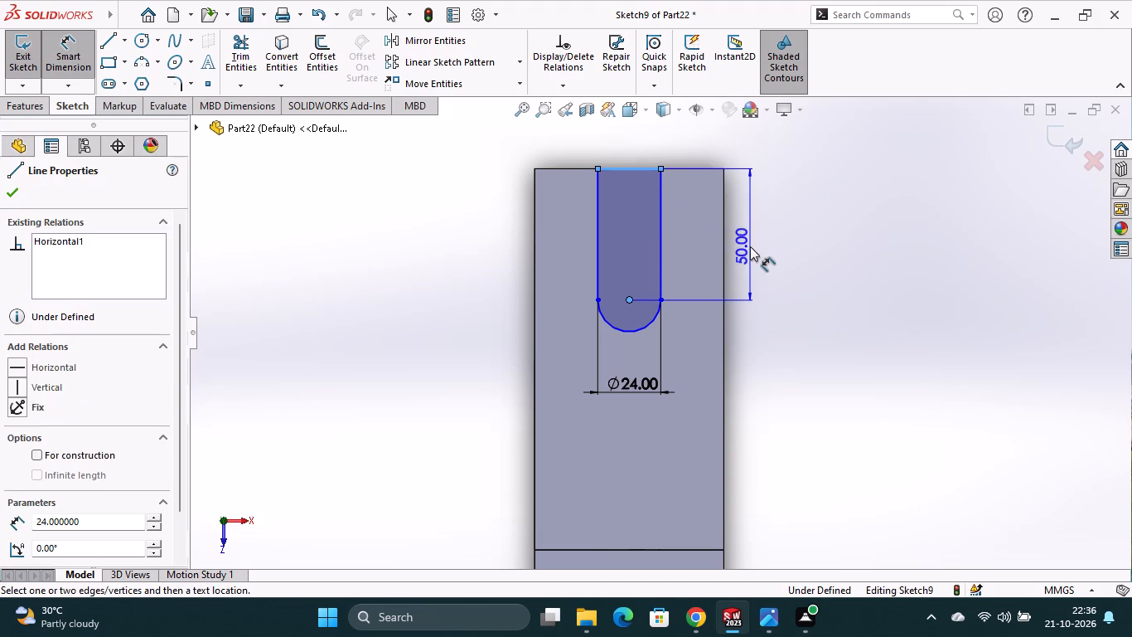
left_click(750, 247)
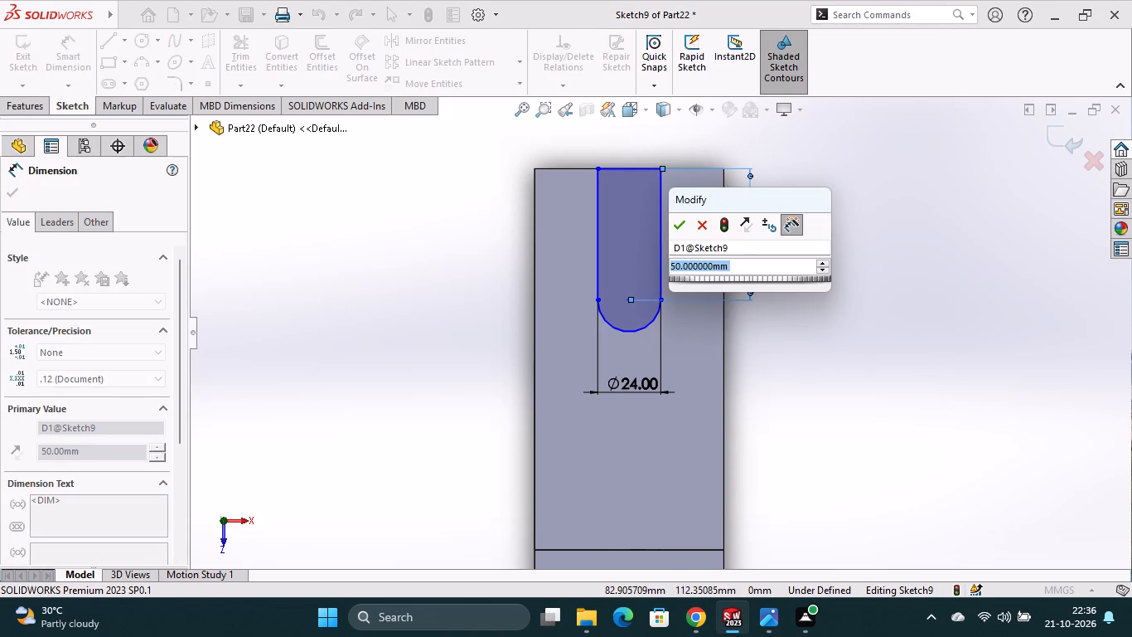
left_click(681, 226)
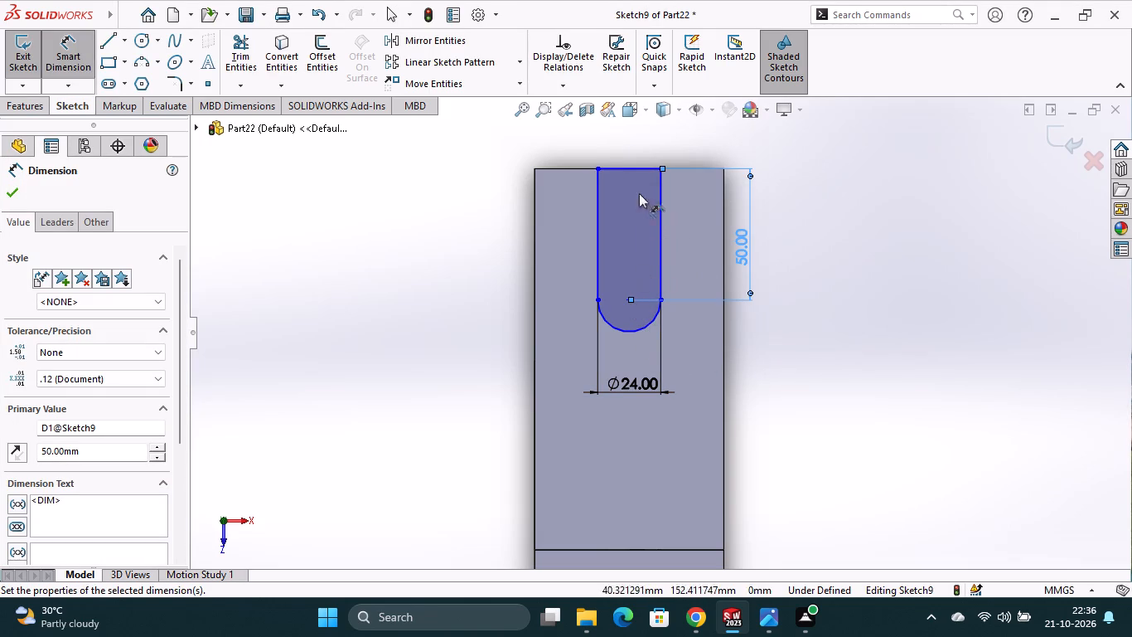
Dimension the arc's centre 36 mm from the base's right edge.
left_click(723, 357)
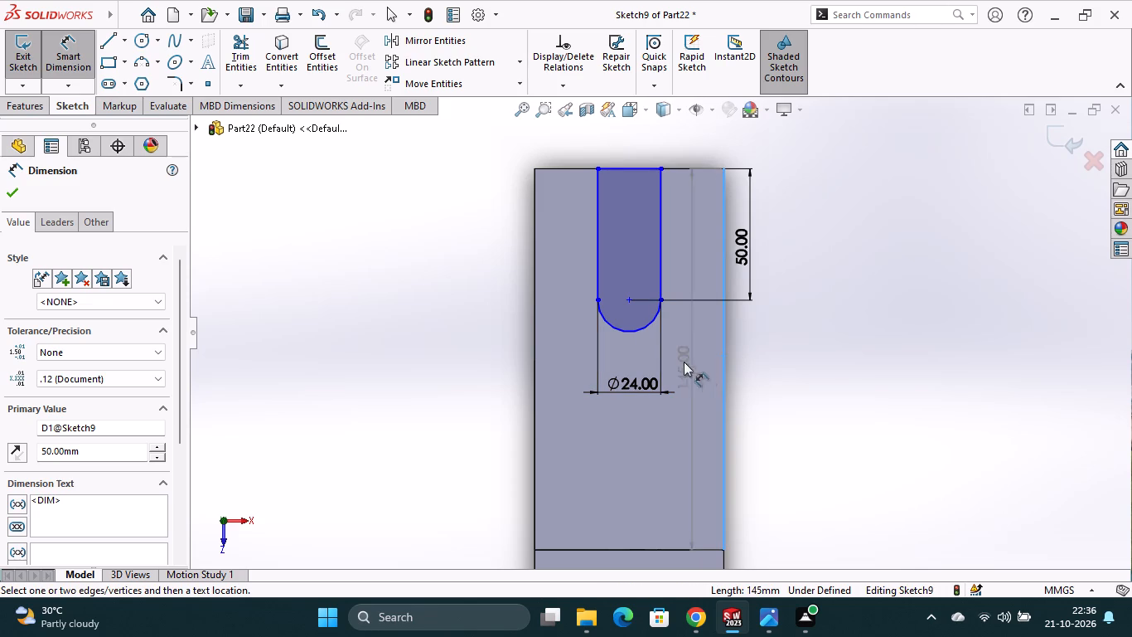
left_click(631, 300)
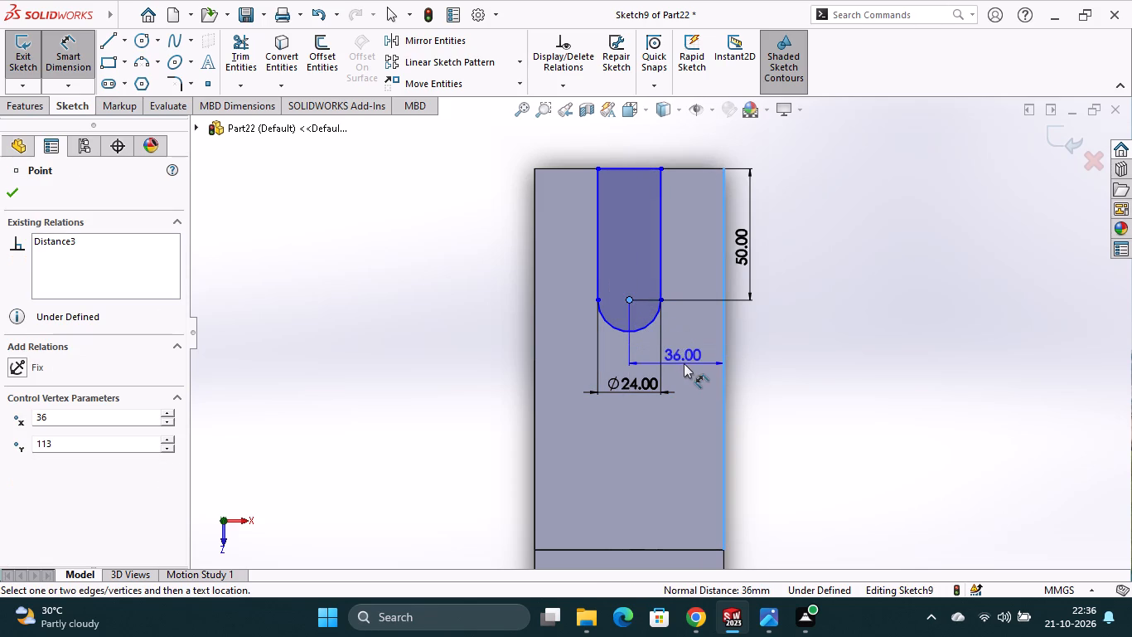
left_click(685, 353)
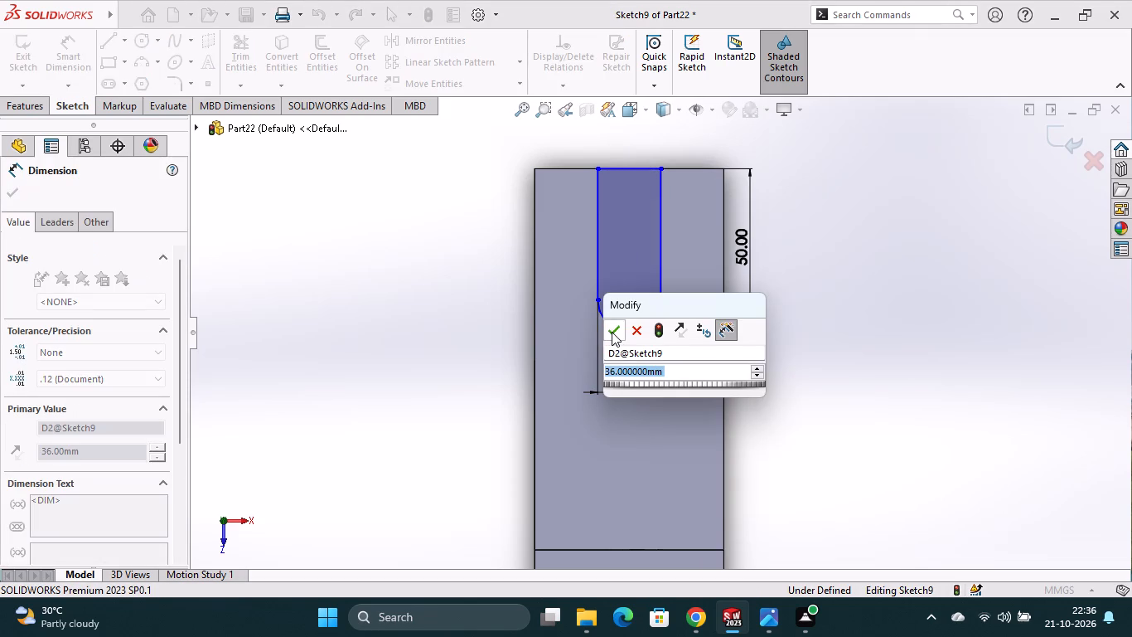
left_click(612, 332)
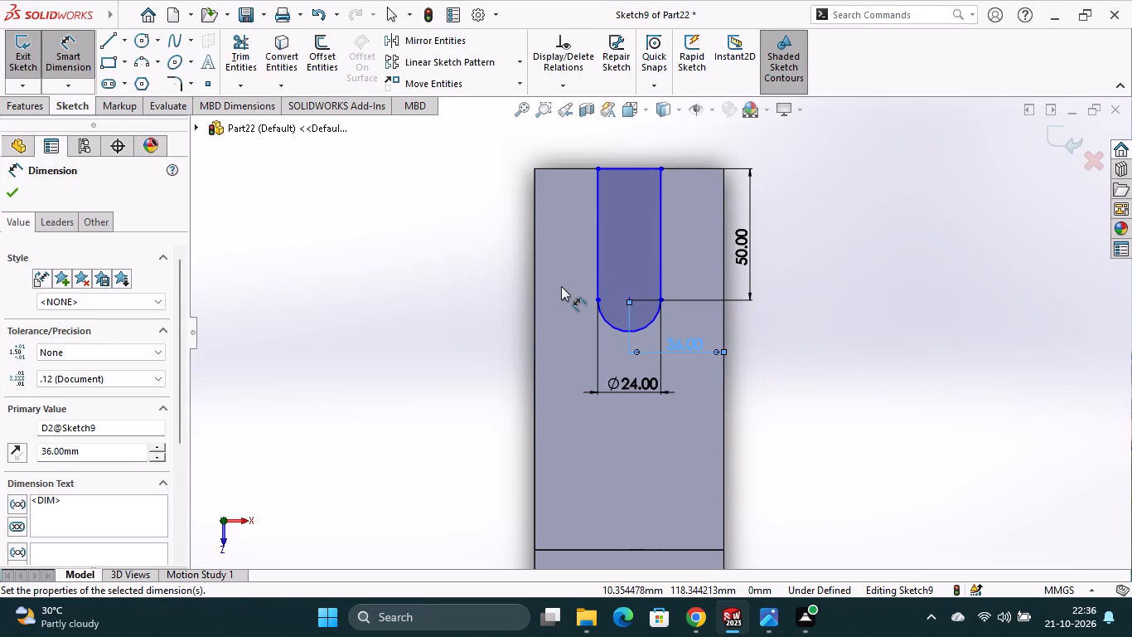
Cut-extrude the round-ended slot profile through the base with the Through All end condition.
left_click(34, 109)
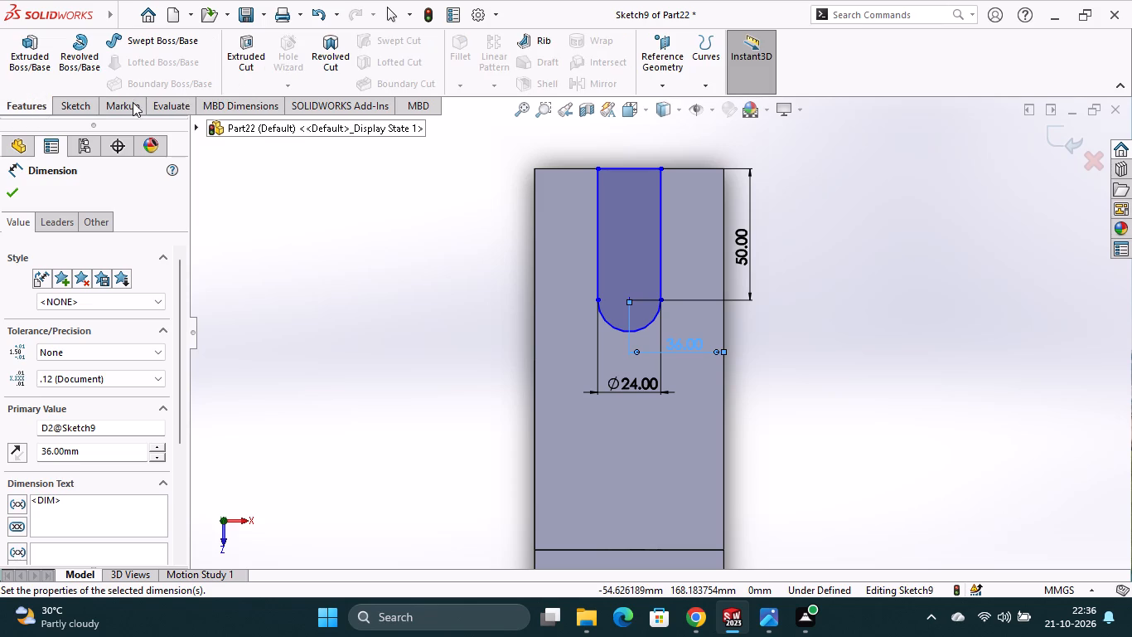
left_click(232, 78)
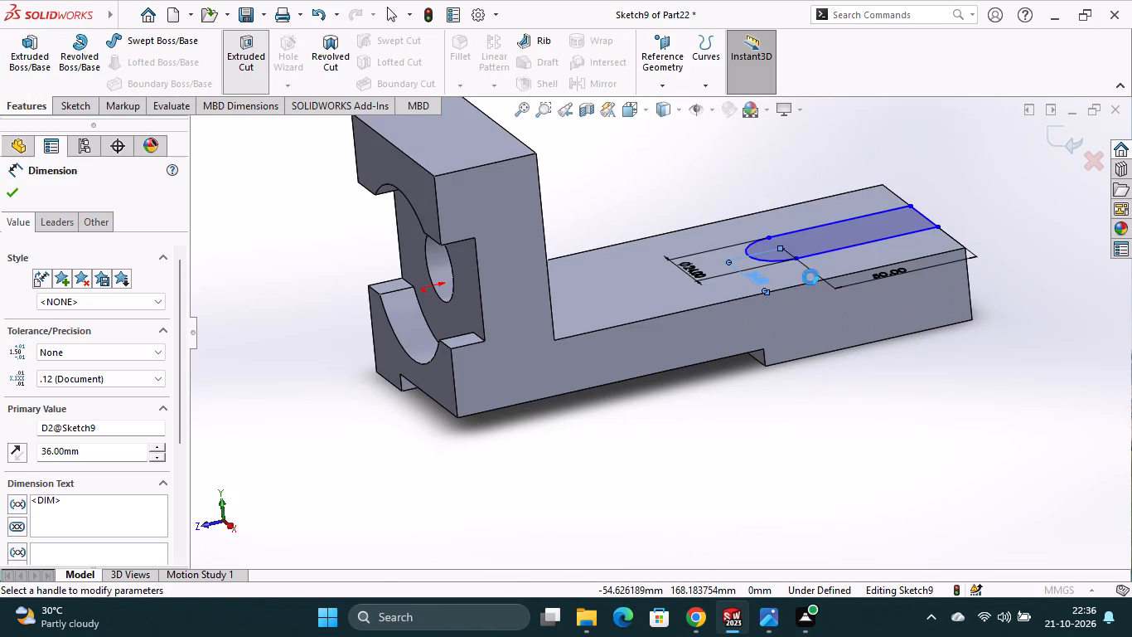
left_click(94, 290)
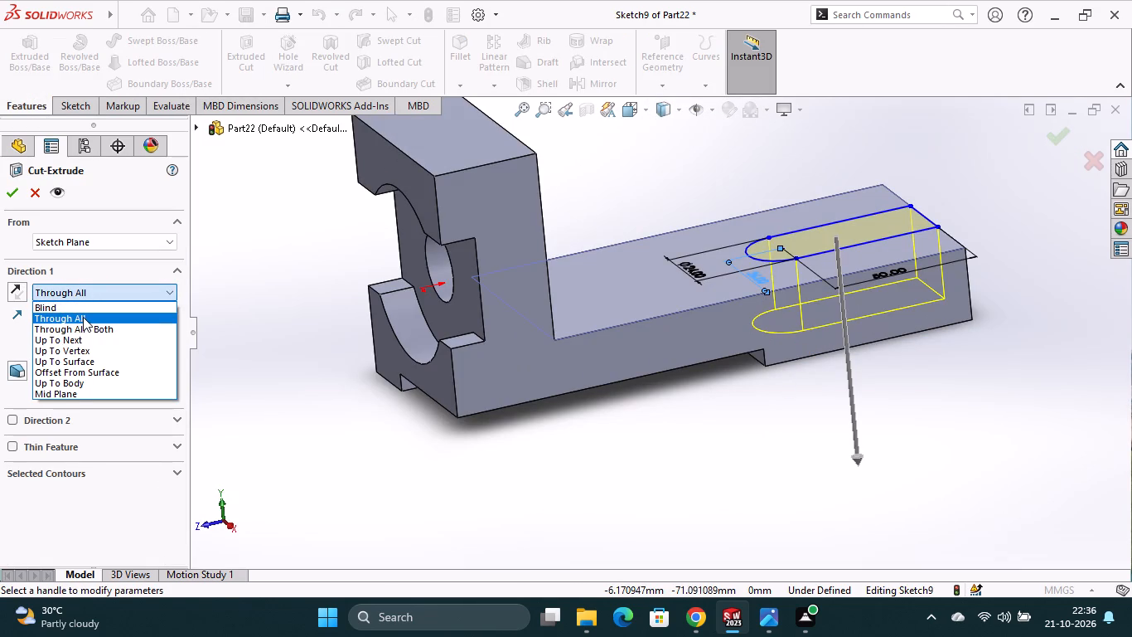
left_click(83, 317)
middle_click_drag(880, 476, 880, 375)
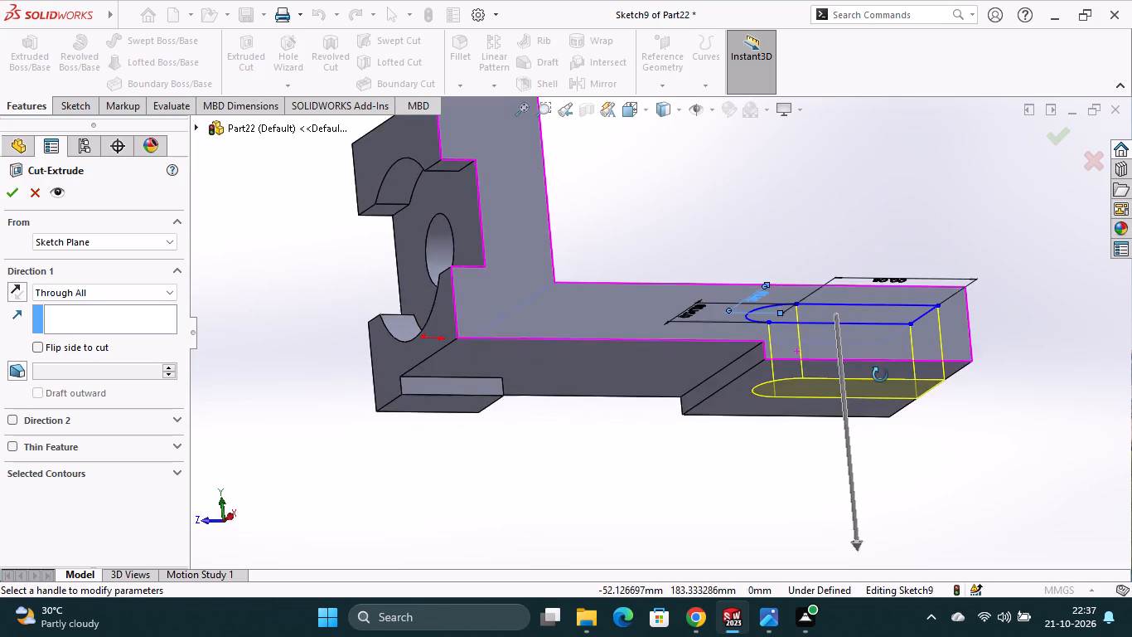
middle_click_drag(880, 375, 867, 448)
scroll(868, 452, "up", 1)
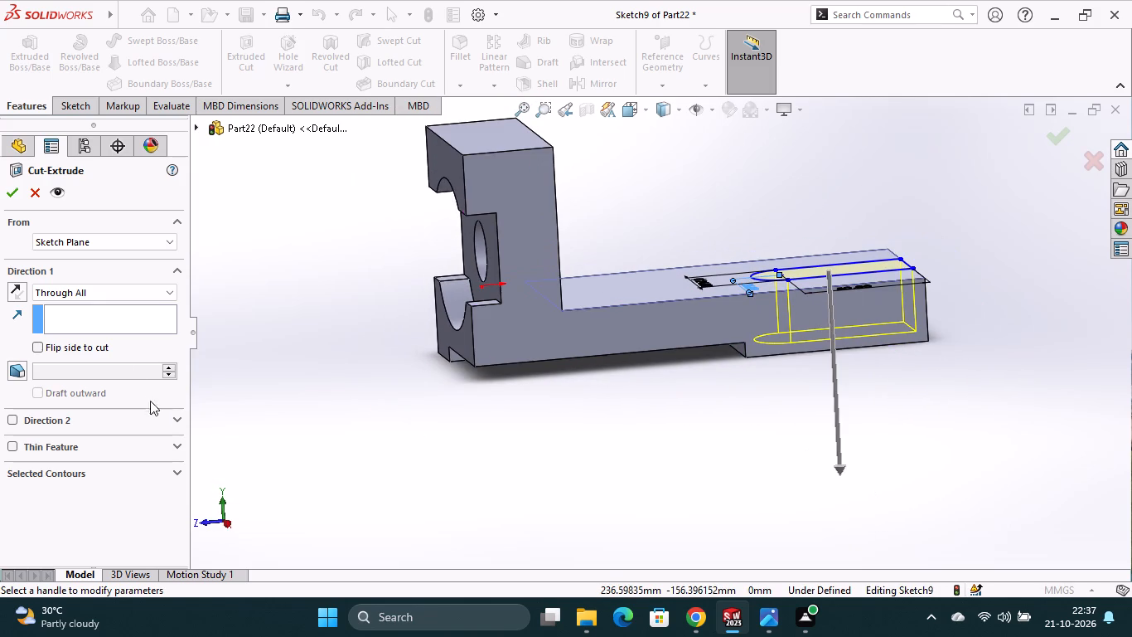
left_click(12, 188)
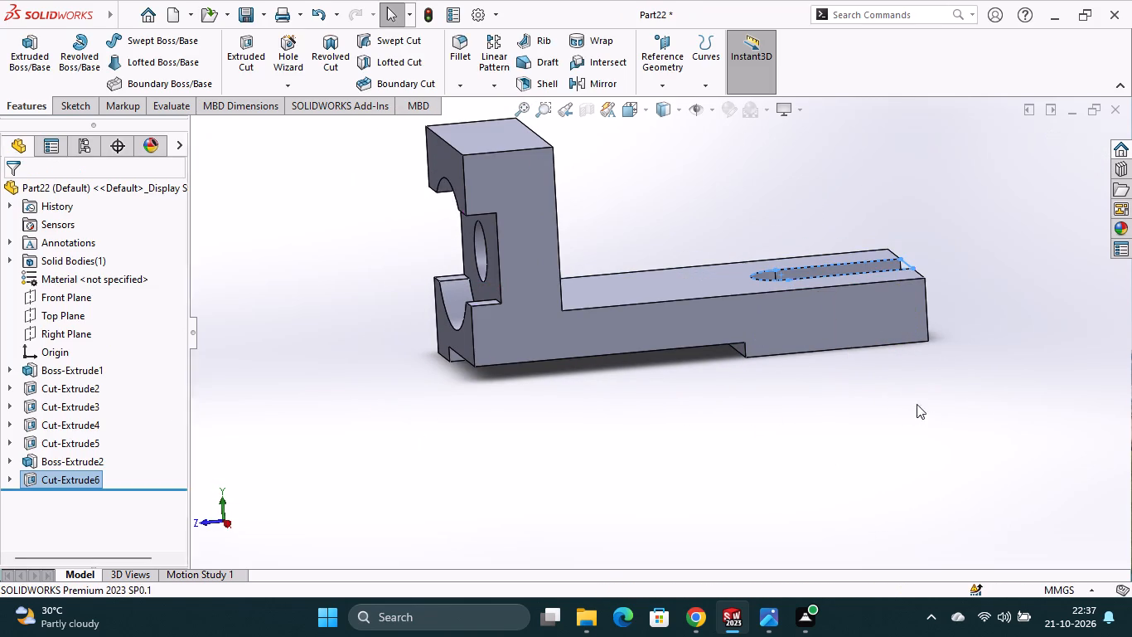
Clear the selection and set the finished part to the isometric view.
scroll(912, 400, "up", 2)
left_click(908, 400)
middle_click_drag(883, 390, 883, 424)
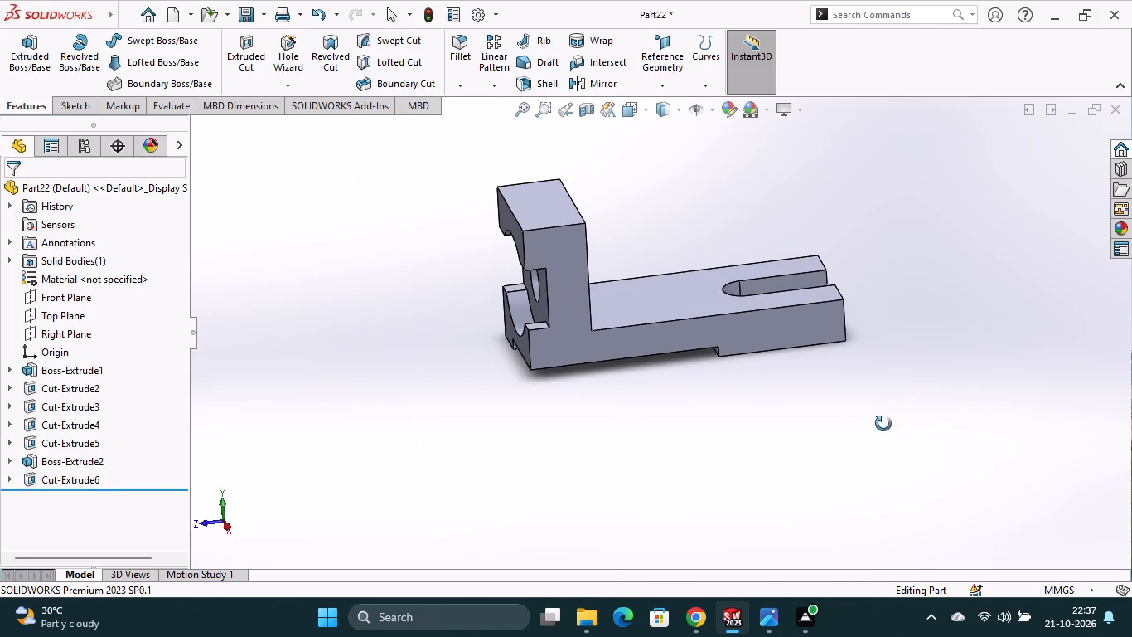
middle_click_drag(883, 424, 884, 425)
left_click(646, 114)
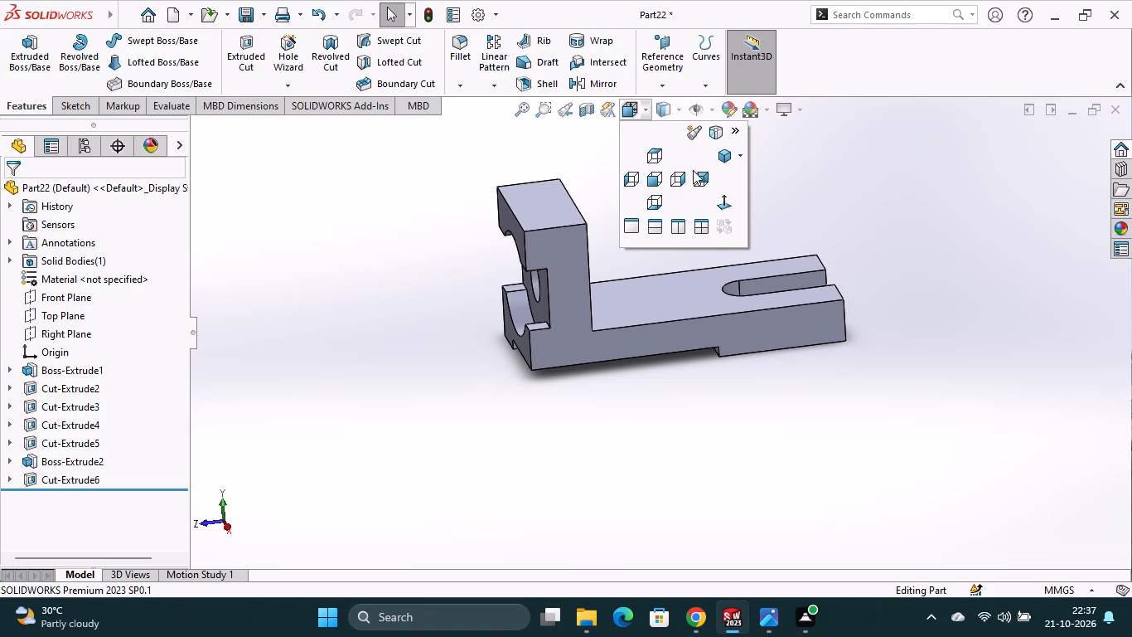
left_click(725, 164)
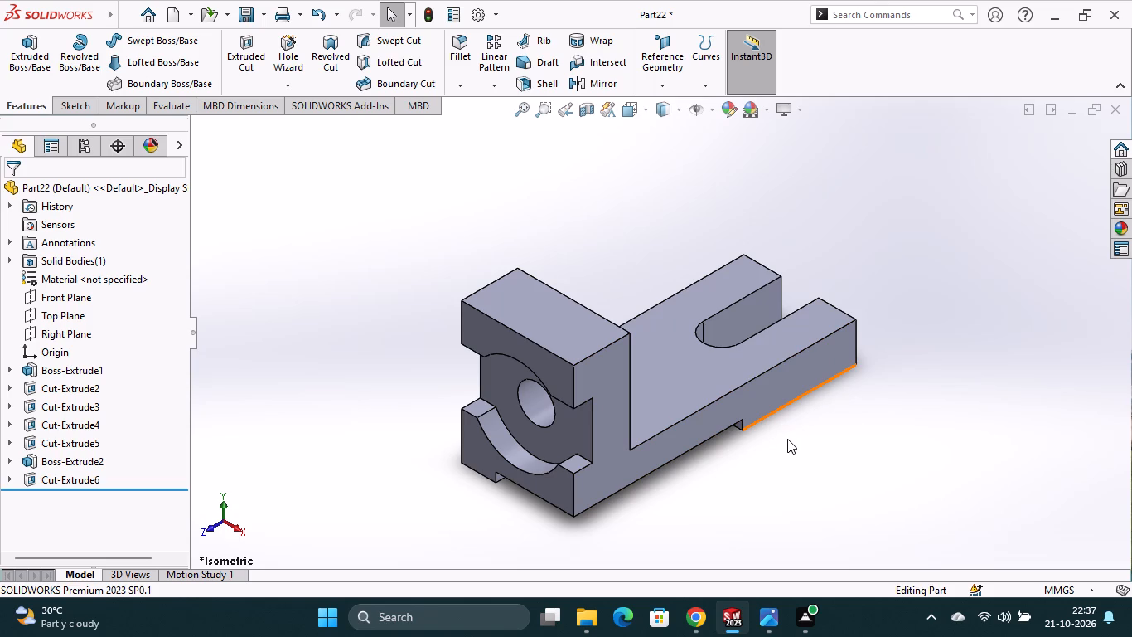
Save the part as Part43 in SOLIDWORKS Part format in the Solidworks folder.
key("ctrl+s")
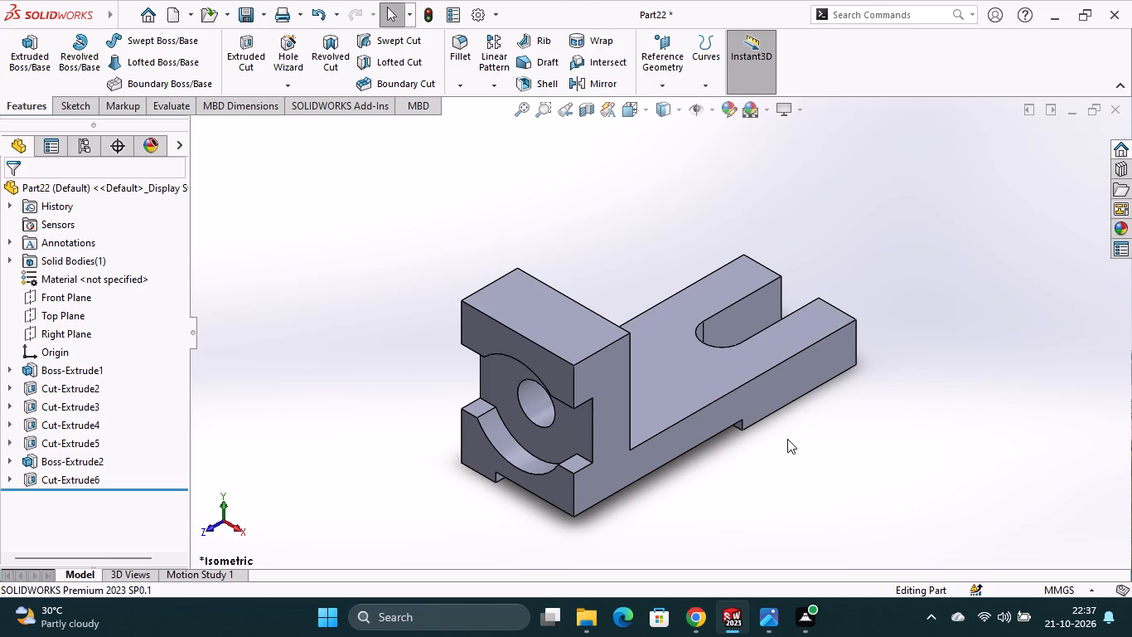
key("BackSpace")
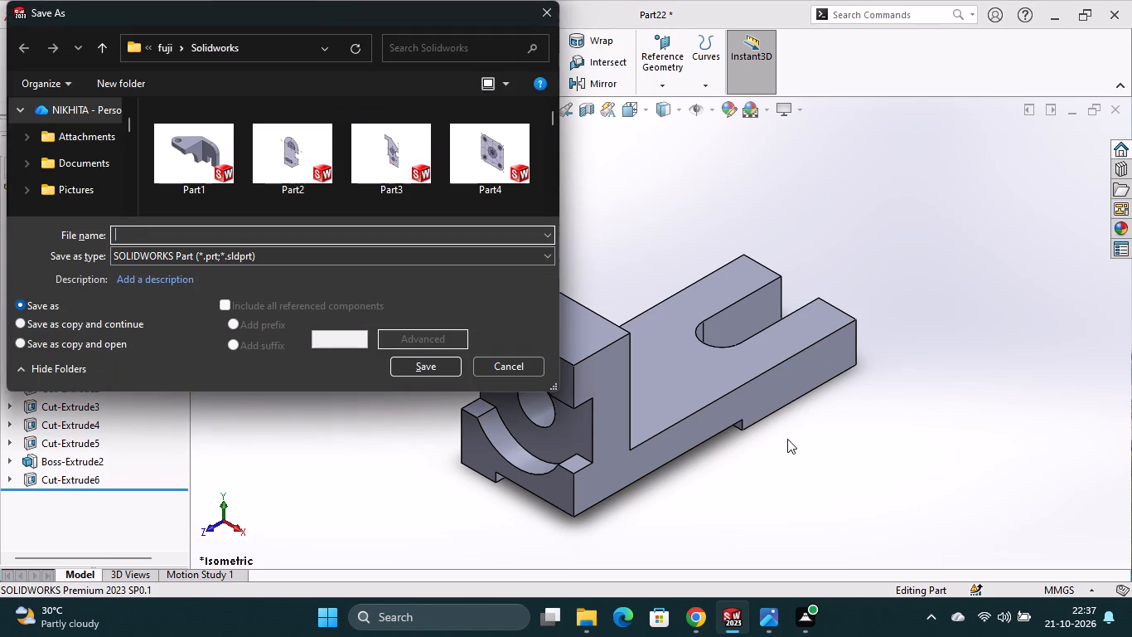
key("p")
type("art")
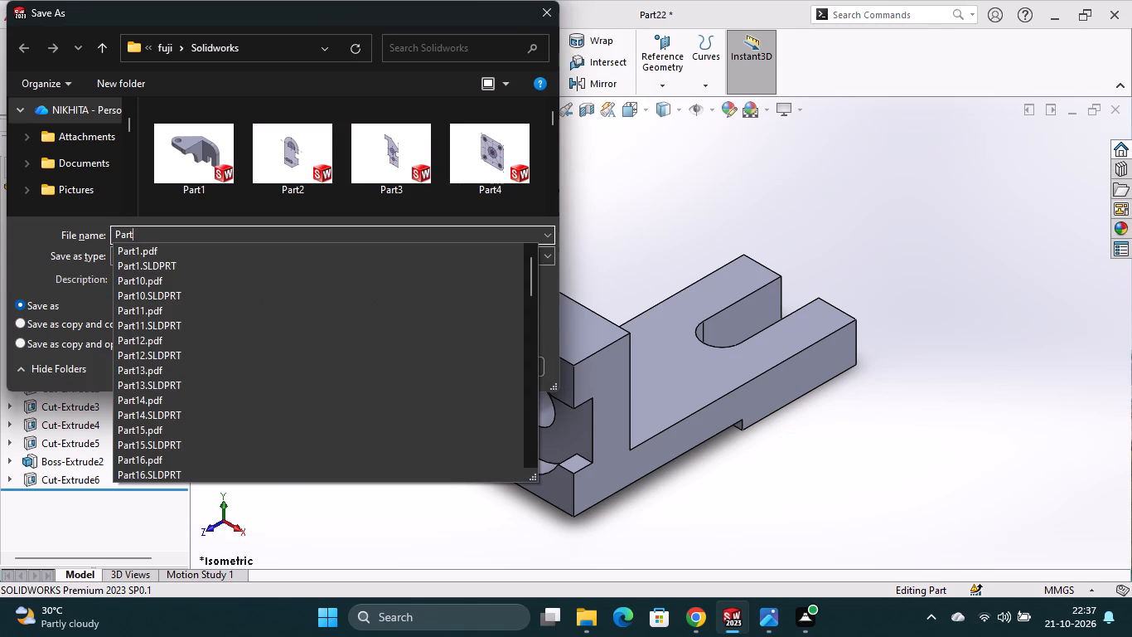
key("4")
key("3")
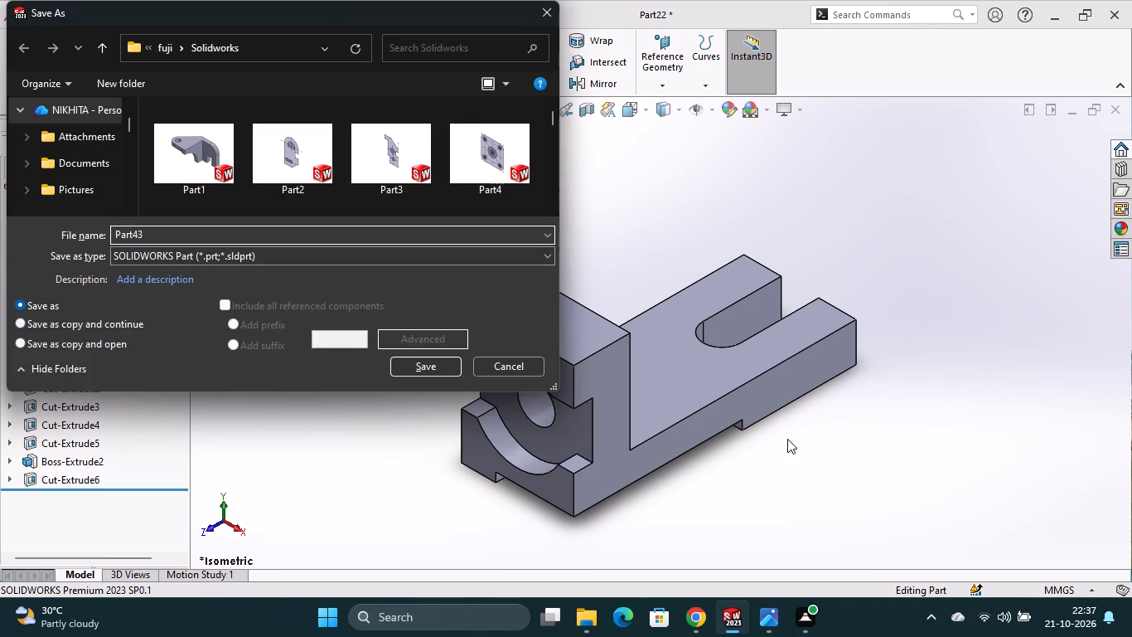
key("Return")
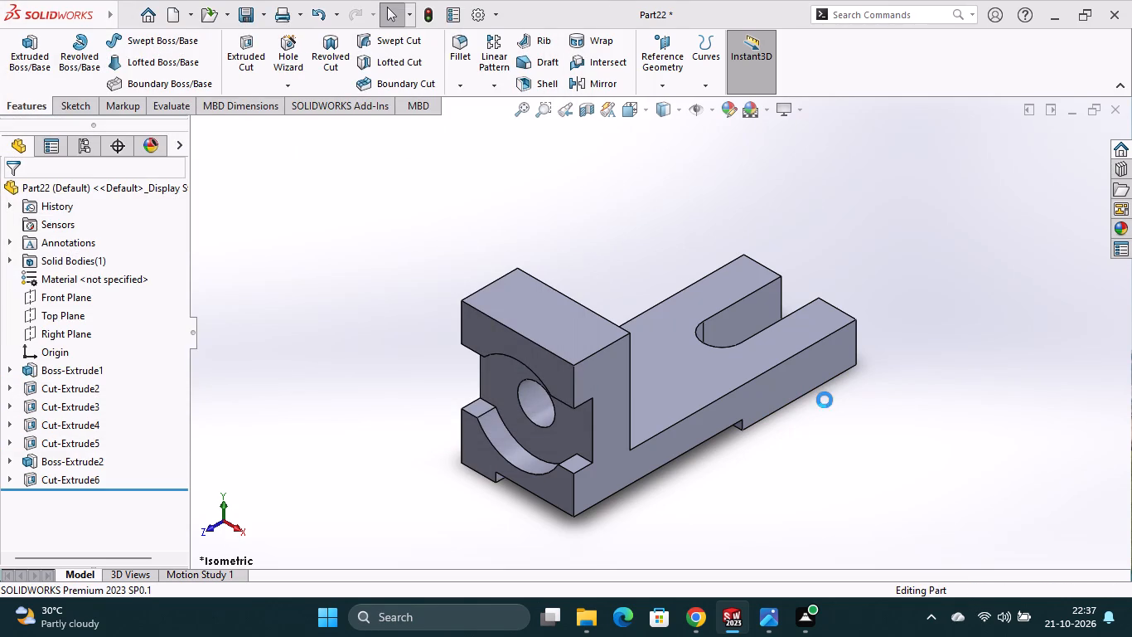
Save a copy of the part in Adobe Portable Document Format (*.pdf) under the file name Part43.
right_click(265, 13)
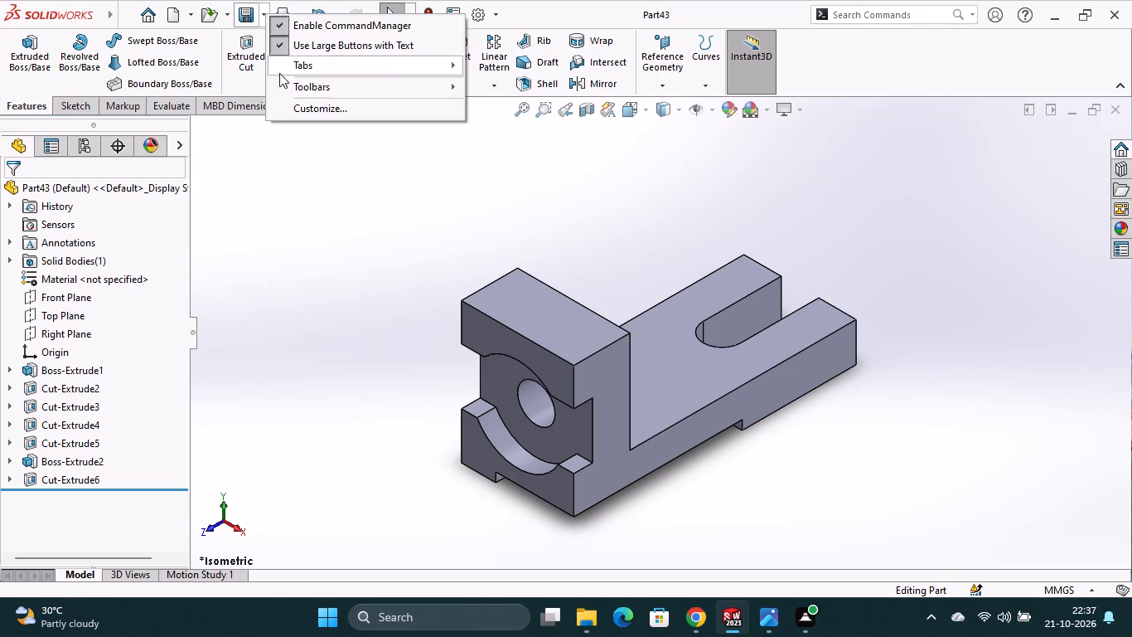
left_click(276, 213)
left_click(249, 22)
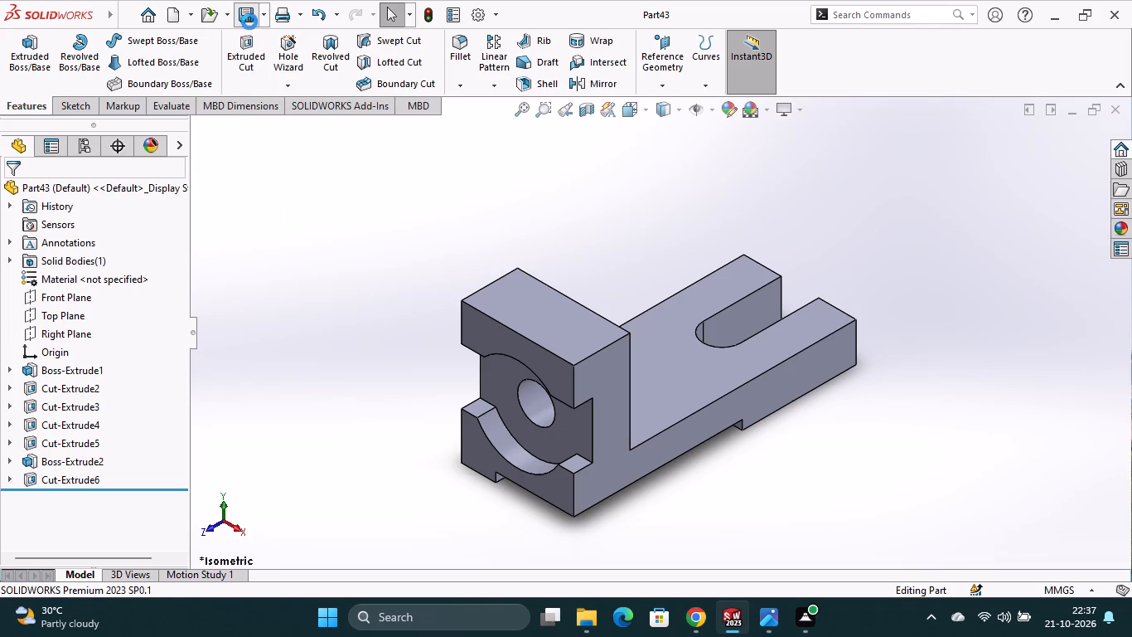
left_click(260, 13)
left_click(265, 57)
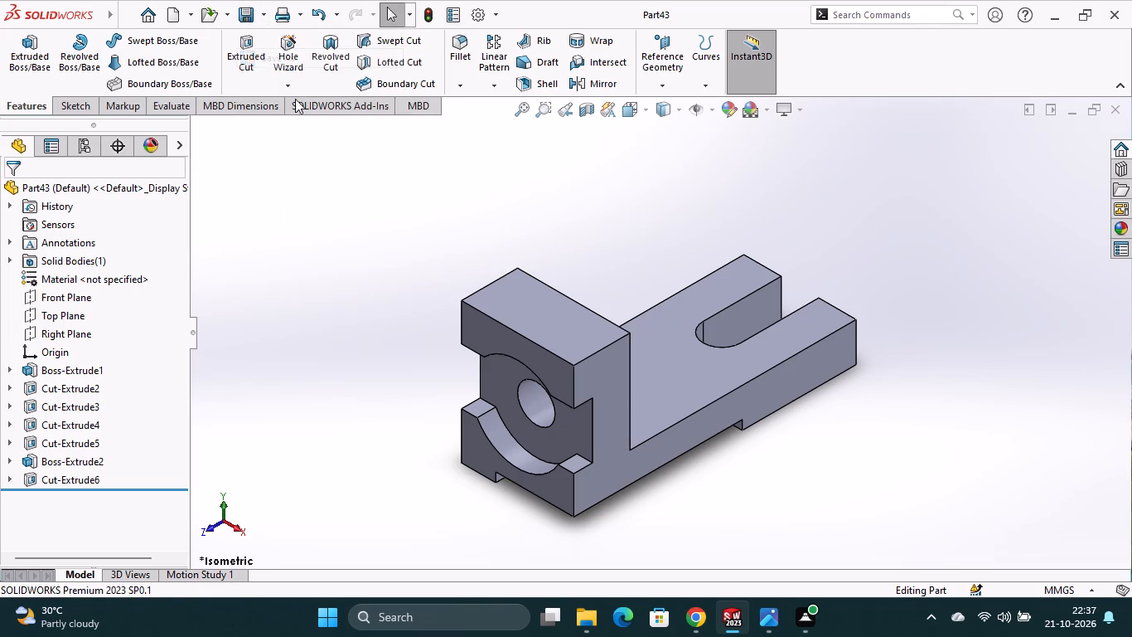
left_click(351, 251)
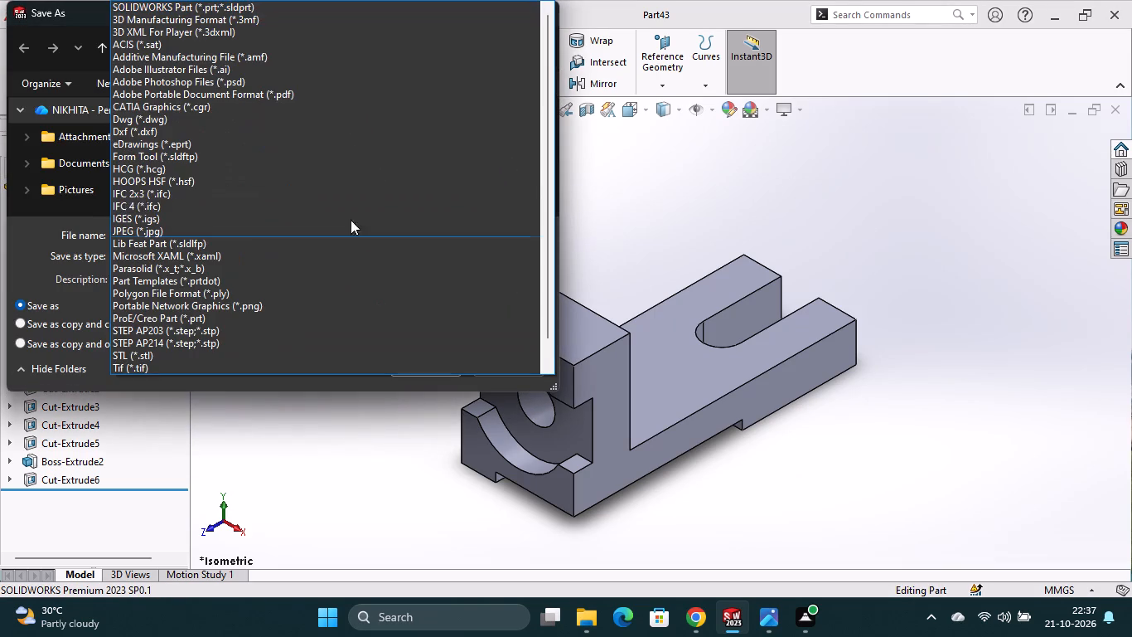
scroll(326, 221, "down", 2)
left_click(325, 71)
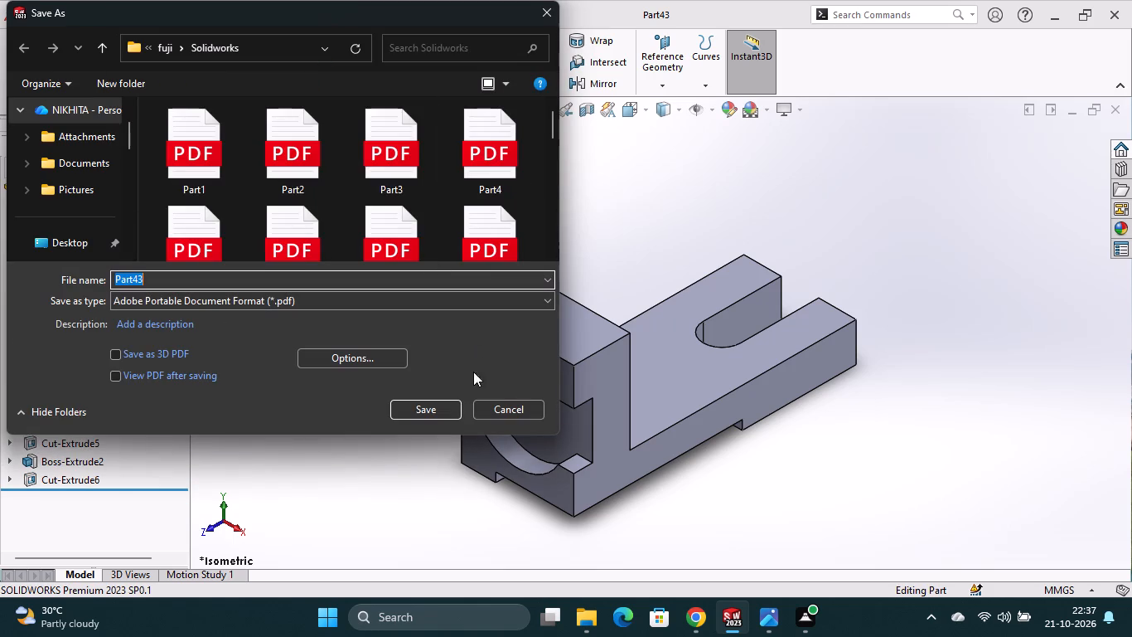
left_click(437, 403)
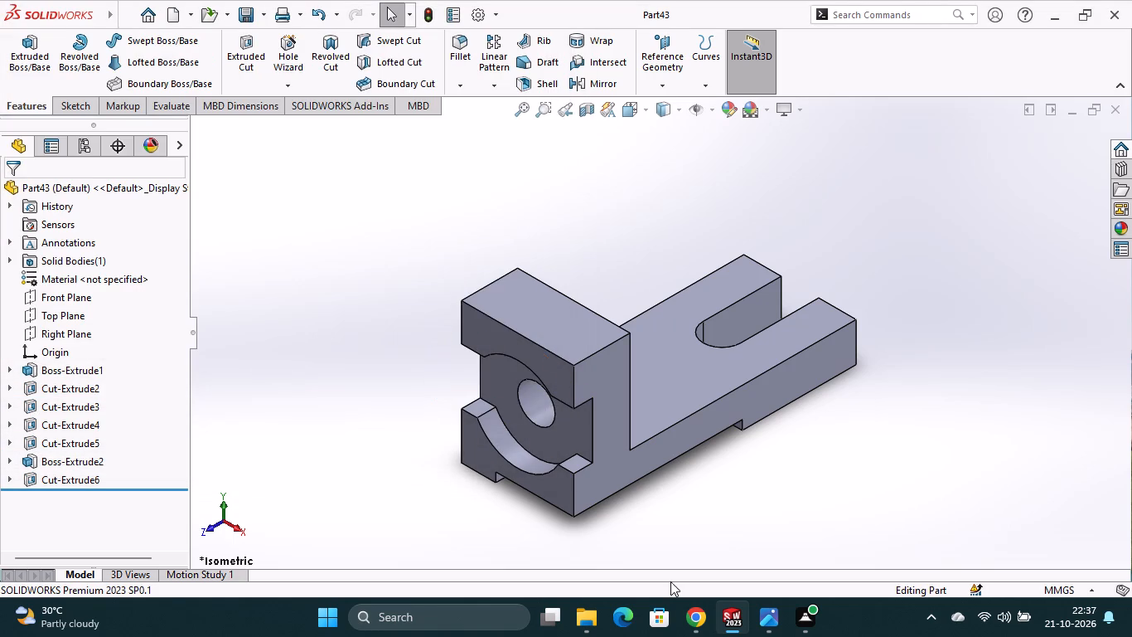